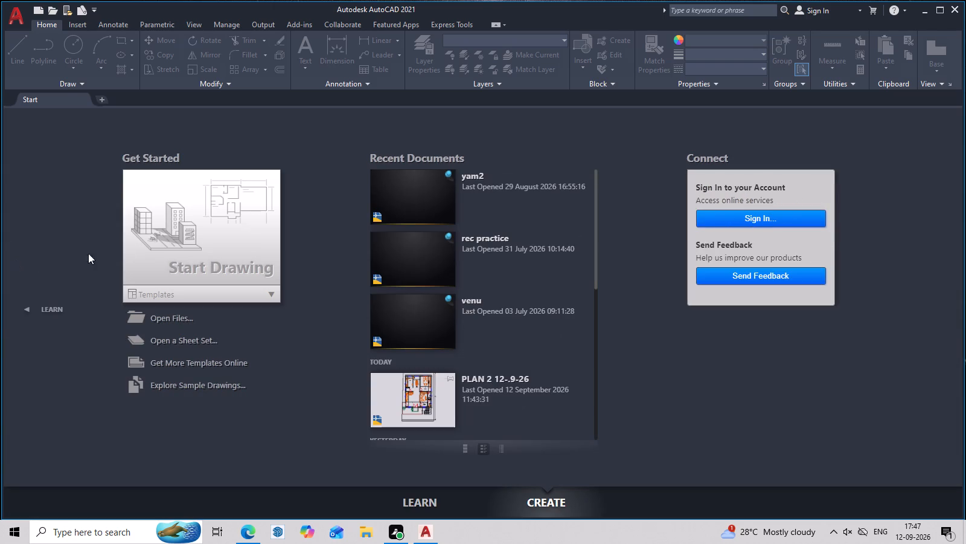
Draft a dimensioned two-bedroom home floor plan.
Start a new blank drawing from the default template.
{"action": "left_click", "coordinate": [153, 248]}
{"action": "scroll", "coordinate": [334, 279], "scroll_direction": "down", "scroll_amount": 2}
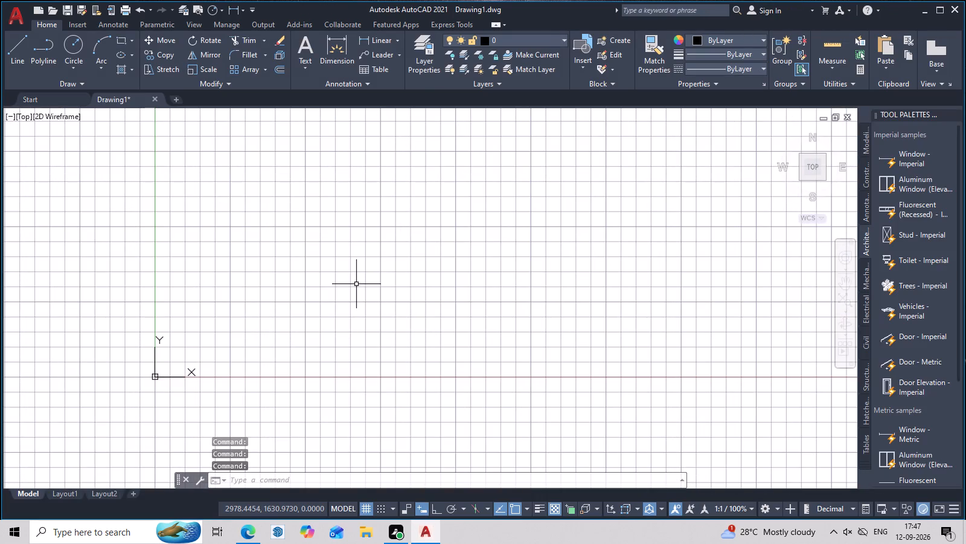
Restore the 2D model space uniform background to its default colour in the display options.
{"action": "type", "text": "op"}
{"action": "key", "text": "space"}
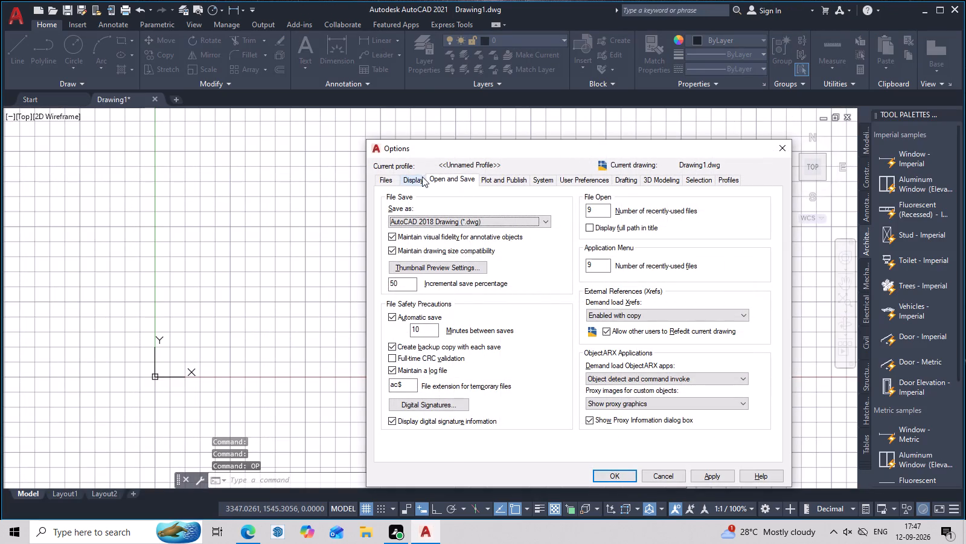
{"action": "double_click", "coordinate": [418, 181]}
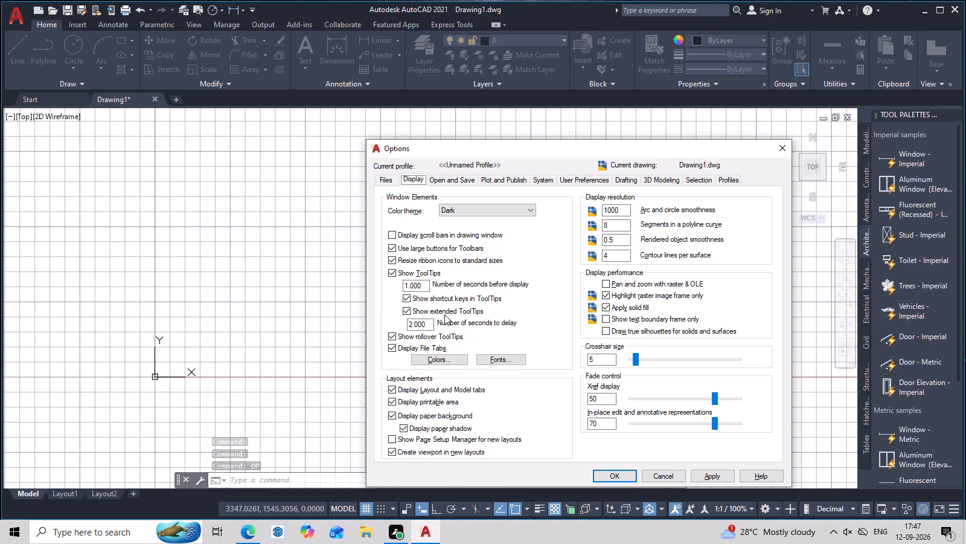
{"action": "left_click", "coordinate": [455, 361]}
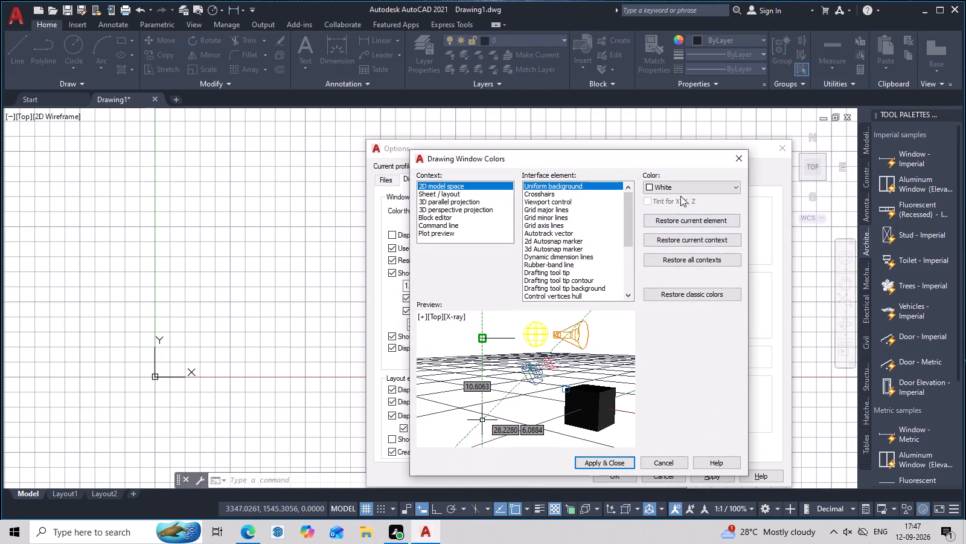
{"action": "double_click", "coordinate": [676, 224]}
{"action": "left_click", "coordinate": [586, 462]}
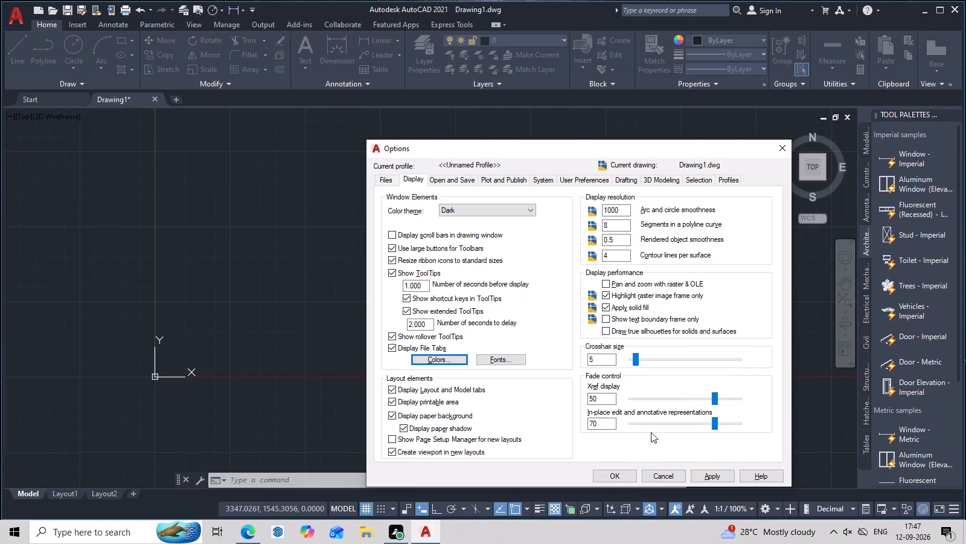
{"action": "left_click", "coordinate": [782, 152]}
Configure the drawing units to Engineering length with 0'-0" precision and an insertion scale of Inches.
{"action": "middle_click_drag", "start_coordinate": [331, 282], "coordinate": [322, 288]}
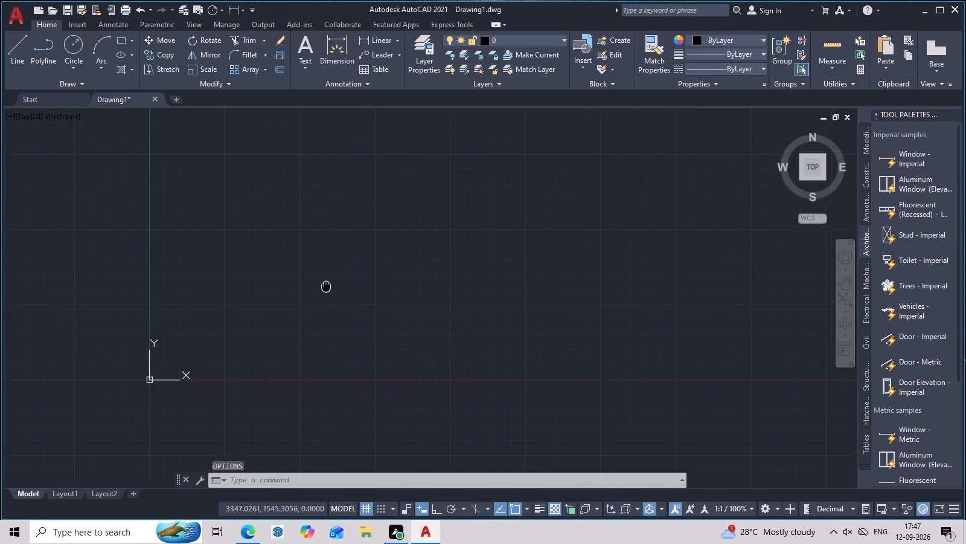
{"action": "middle_click_drag", "start_coordinate": [322, 288], "coordinate": [266, 320]}
{"action": "type", "text": "un"}
{"action": "key", "text": "space"}
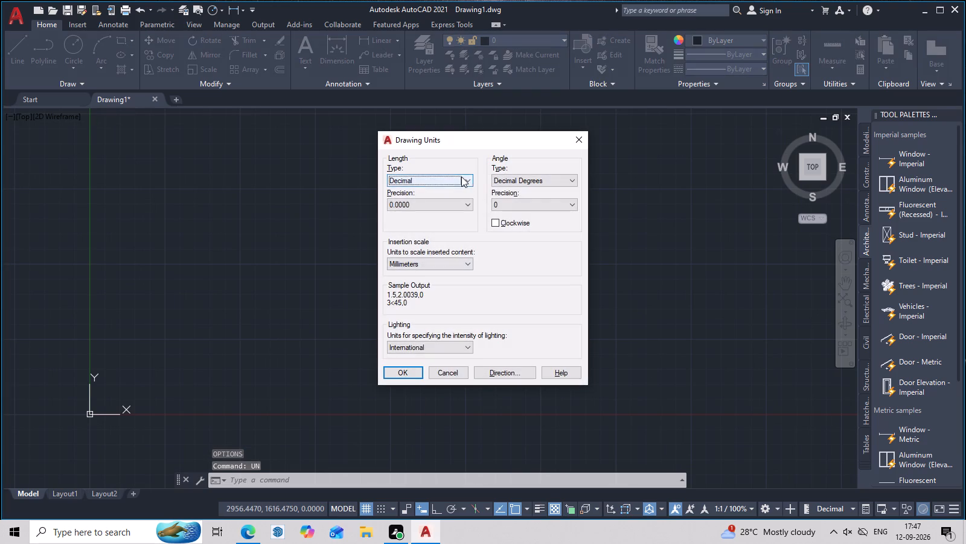
{"action": "left_click", "coordinate": [461, 176]}
{"action": "left_click", "coordinate": [455, 207]}
{"action": "left_click", "coordinate": [453, 202]}
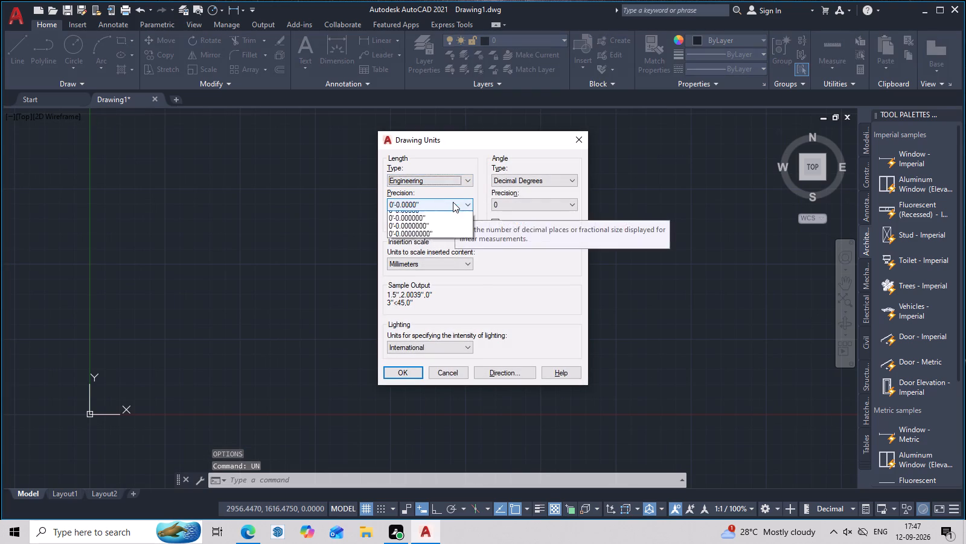
{"action": "left_click", "coordinate": [430, 216]}
{"action": "left_click", "coordinate": [421, 262]}
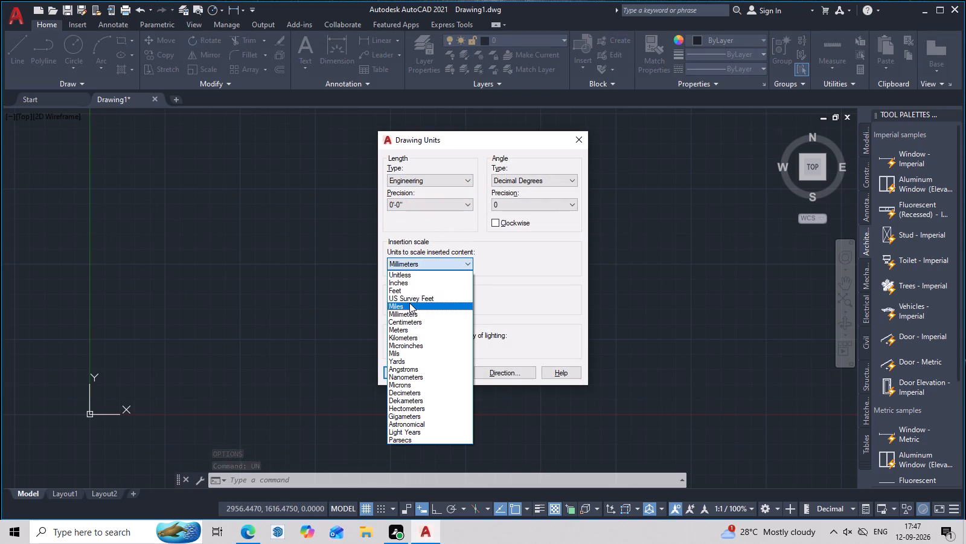
{"action": "left_click", "coordinate": [417, 284]}
{"action": "left_click", "coordinate": [390, 368]}
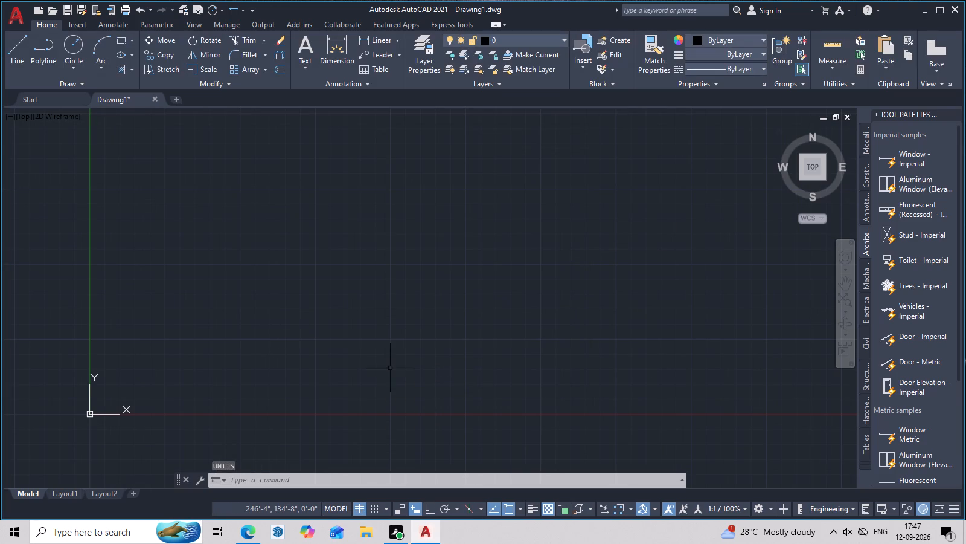
Make Standard the current dimension style.
{"action": "type", "text": "d"}
{"action": "key", "text": "space"}
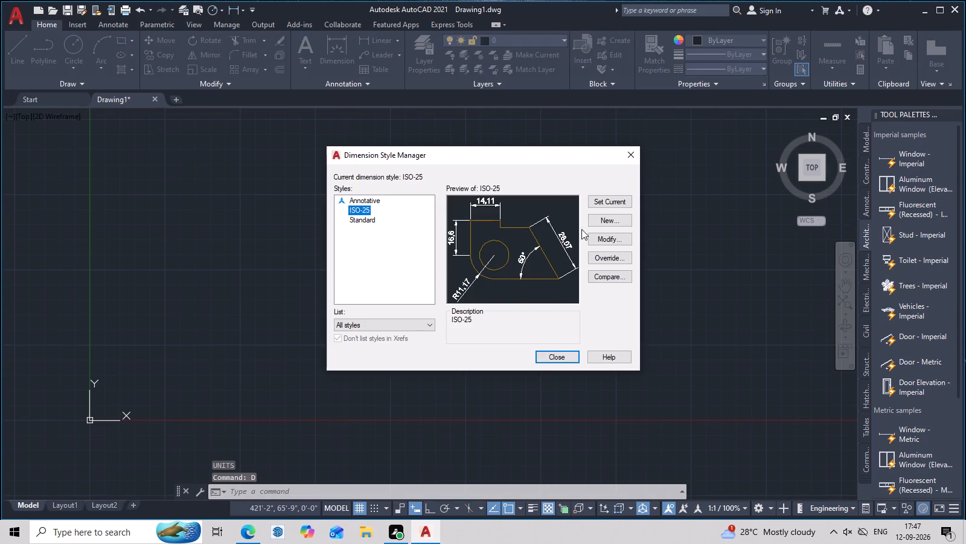
{"action": "left_click", "coordinate": [370, 221]}
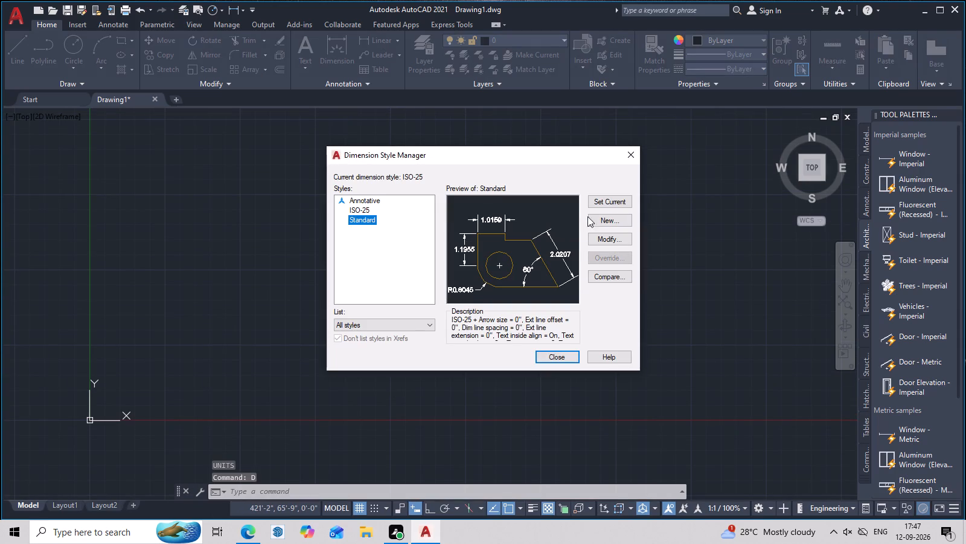
{"action": "left_click", "coordinate": [618, 204]}
Set the Standard dimension style's linear primary units to Engineering format with 0'-0" precision.
{"action": "left_click", "coordinate": [616, 237]}
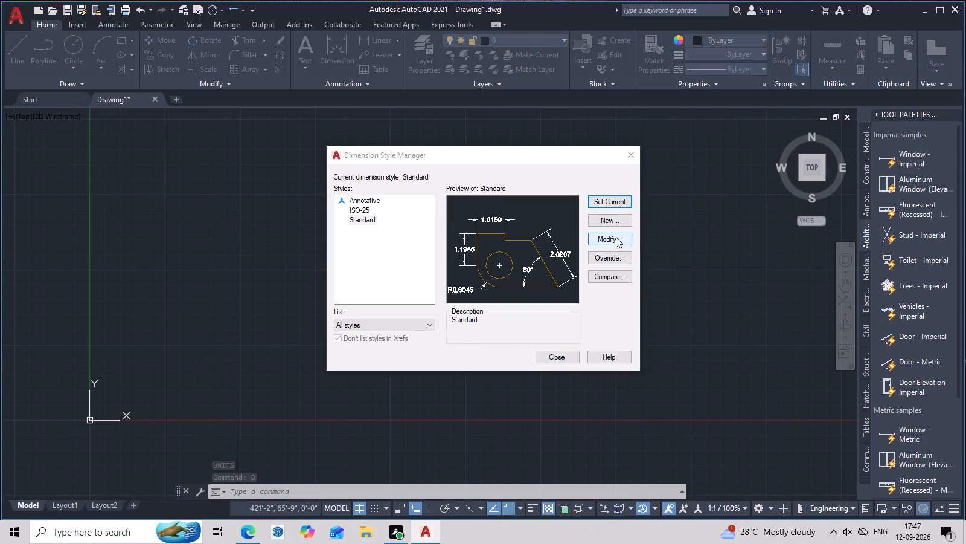
{"action": "left_click", "coordinate": [475, 130]}
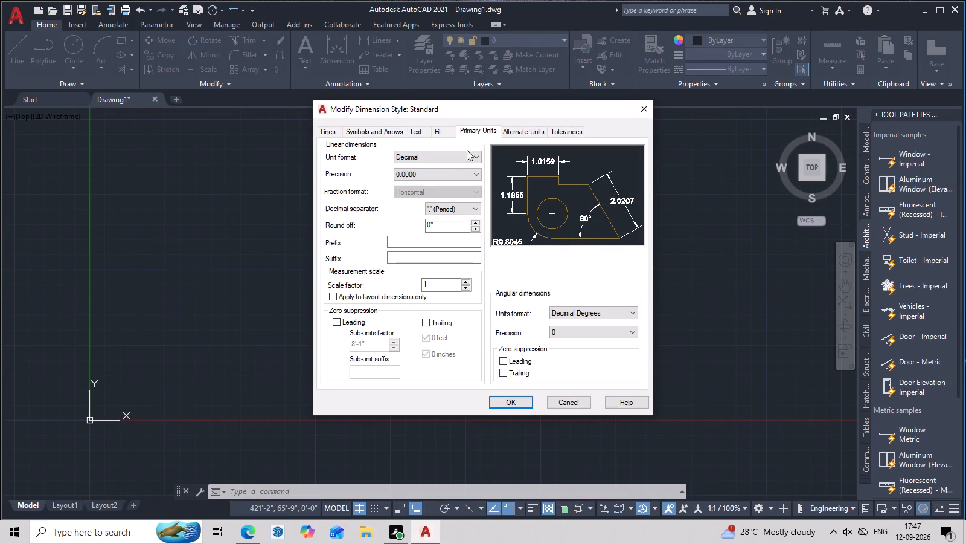
{"action": "left_click", "coordinate": [461, 169]}
{"action": "left_click", "coordinate": [461, 162]}
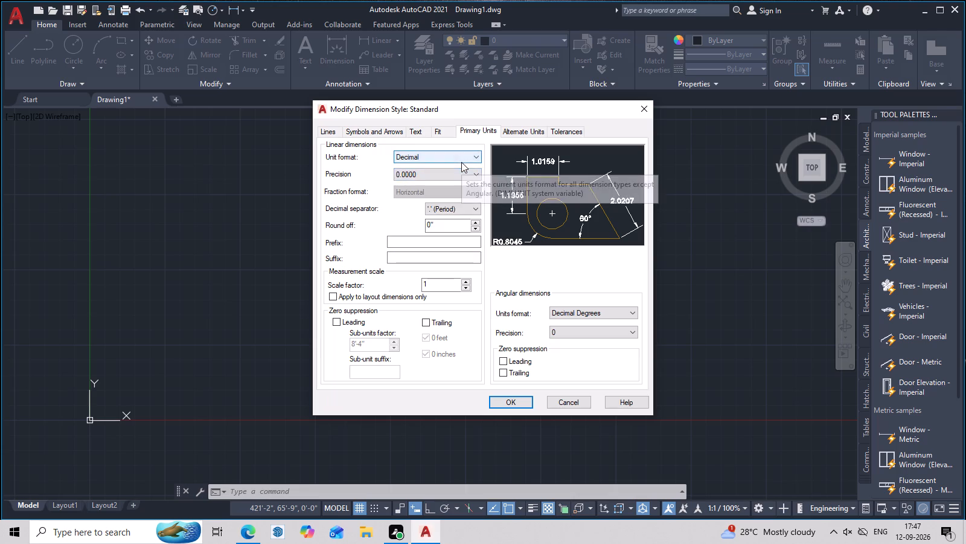
{"action": "left_click", "coordinate": [461, 162]}
{"action": "left_click", "coordinate": [456, 186]}
{"action": "left_click", "coordinate": [458, 176]}
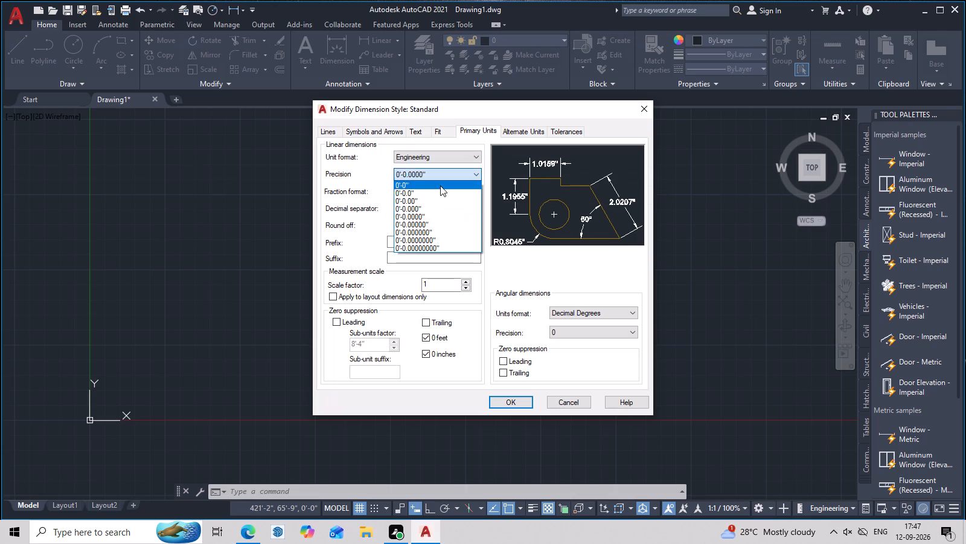
{"action": "left_click", "coordinate": [440, 186]}
Set both the text height and the arrow size of the Standard dimension style to 5 and apply the changes.
{"action": "double_click", "coordinate": [422, 133]}
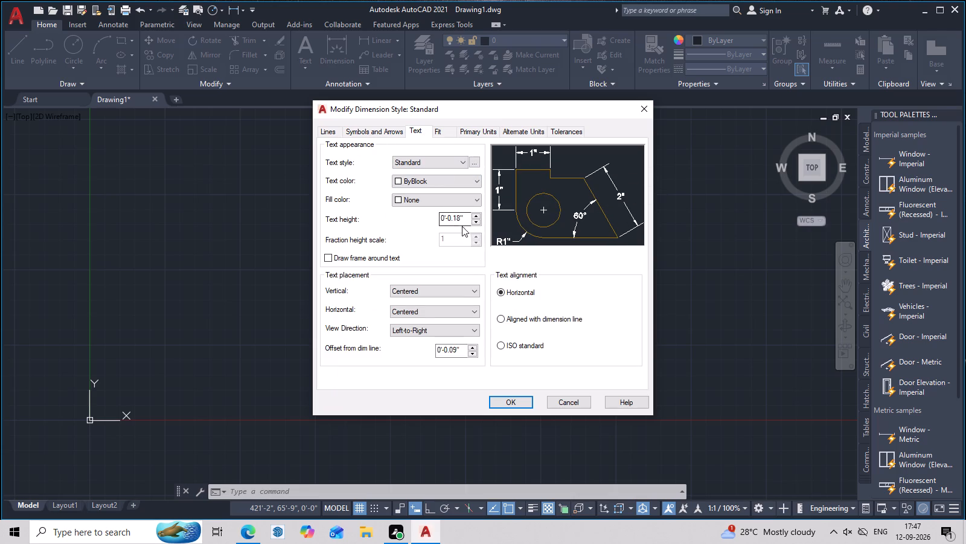
{"action": "left_click_drag", "start_coordinate": [467, 218], "coordinate": [386, 218]}
{"action": "key", "text": "BackSpace"}
{"action": "key", "text": "5"}
{"action": "left_click", "coordinate": [379, 133]}
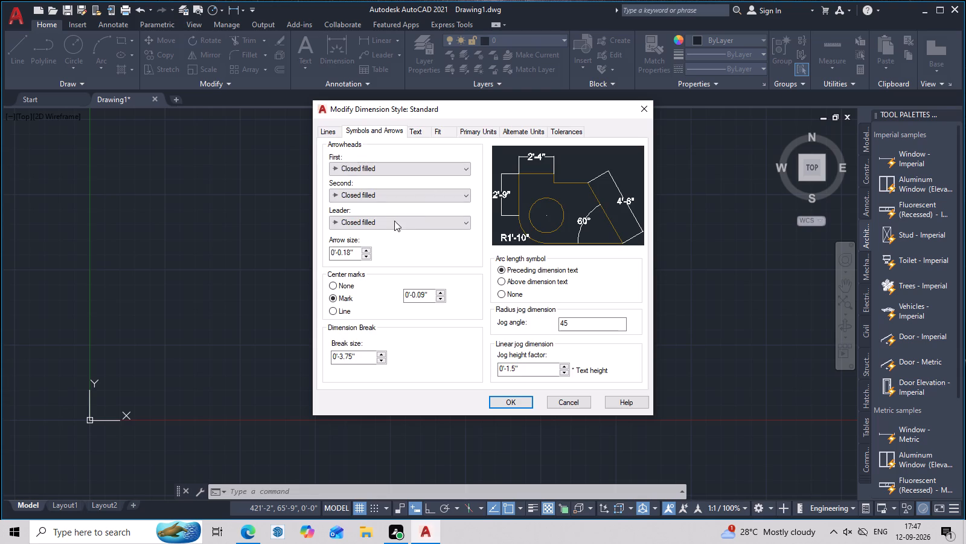
{"action": "left_click_drag", "start_coordinate": [354, 255], "coordinate": [348, 255]}
{"action": "left_click_drag", "start_coordinate": [310, 254], "coordinate": [260, 253]}
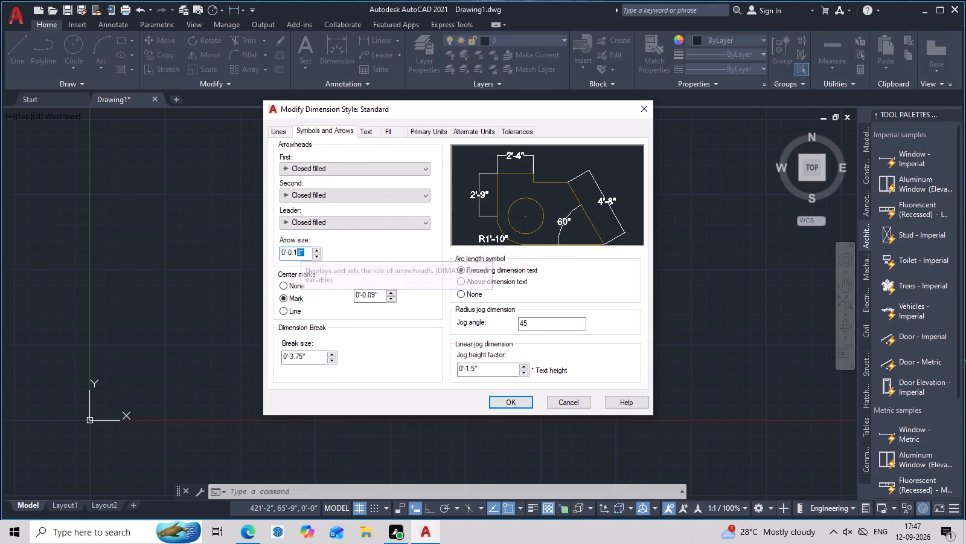
{"action": "left_click", "coordinate": [307, 248]}
{"action": "left_click_drag", "start_coordinate": [304, 250], "coordinate": [266, 254]}
{"action": "key", "text": "BackSpace"}
{"action": "key", "text": "5"}
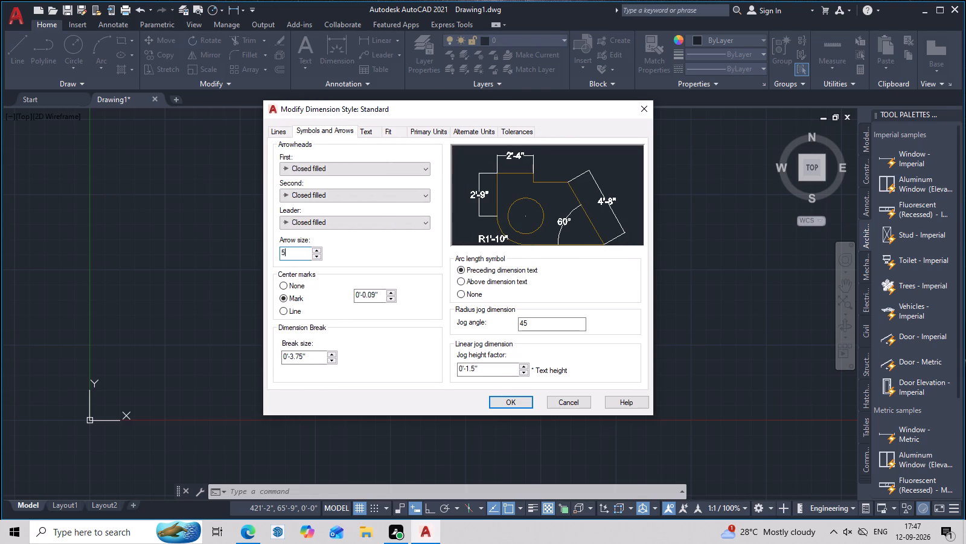
{"action": "left_click", "coordinate": [519, 401]}
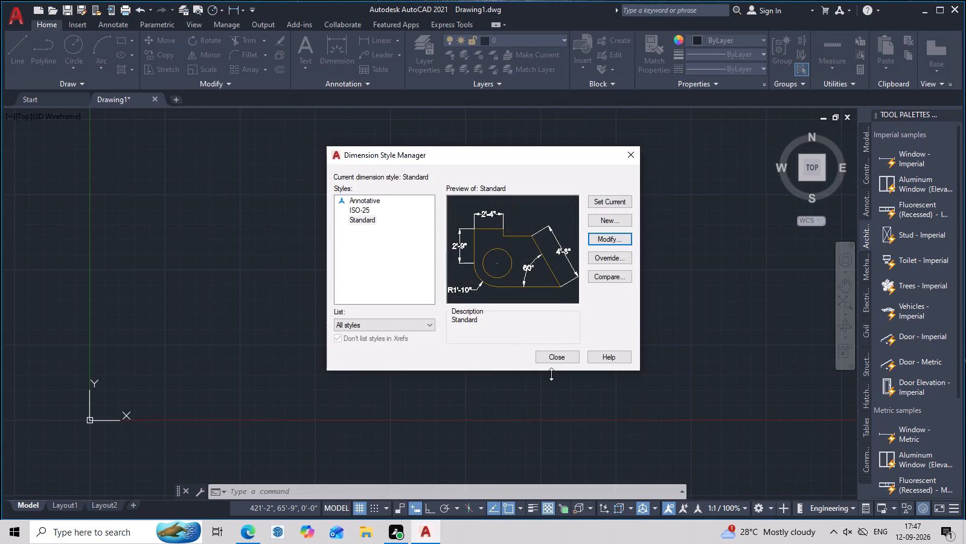
{"action": "left_click", "coordinate": [558, 356]}
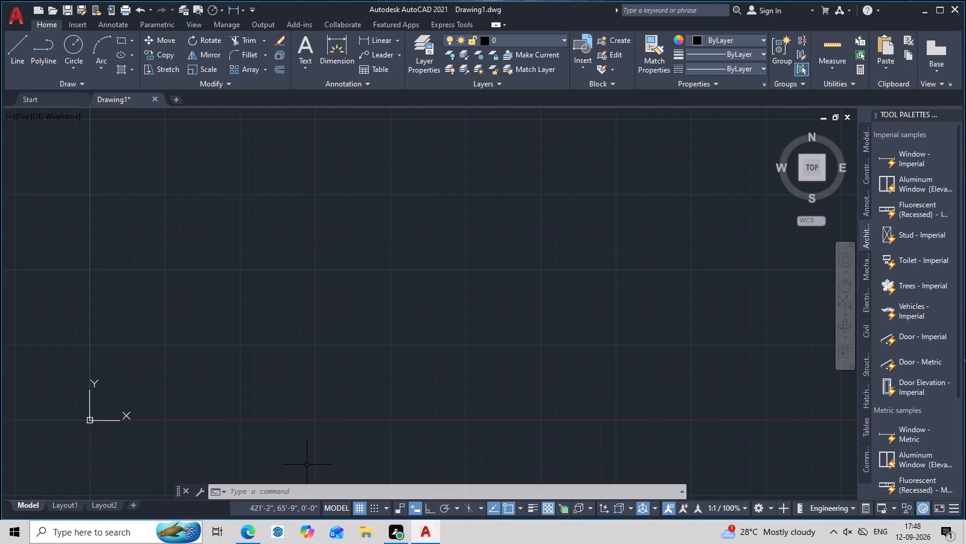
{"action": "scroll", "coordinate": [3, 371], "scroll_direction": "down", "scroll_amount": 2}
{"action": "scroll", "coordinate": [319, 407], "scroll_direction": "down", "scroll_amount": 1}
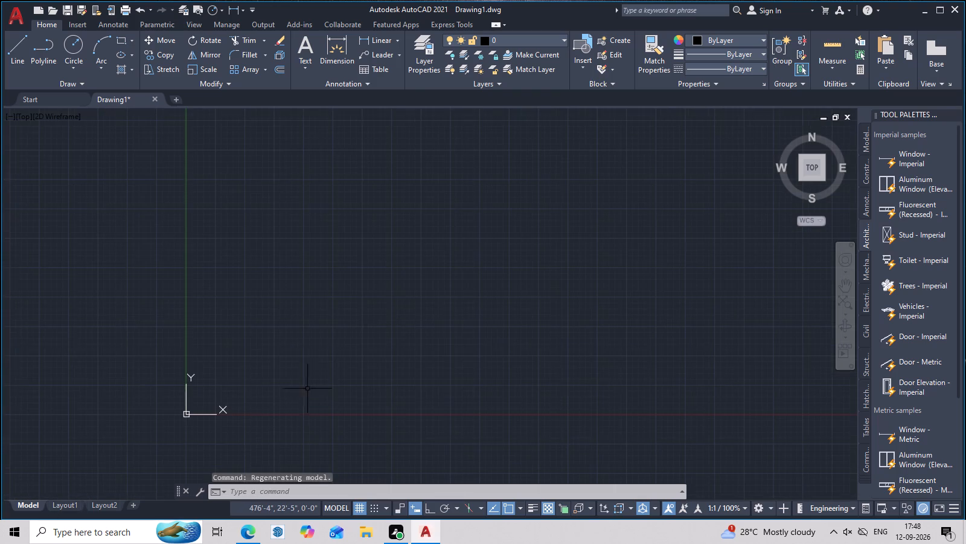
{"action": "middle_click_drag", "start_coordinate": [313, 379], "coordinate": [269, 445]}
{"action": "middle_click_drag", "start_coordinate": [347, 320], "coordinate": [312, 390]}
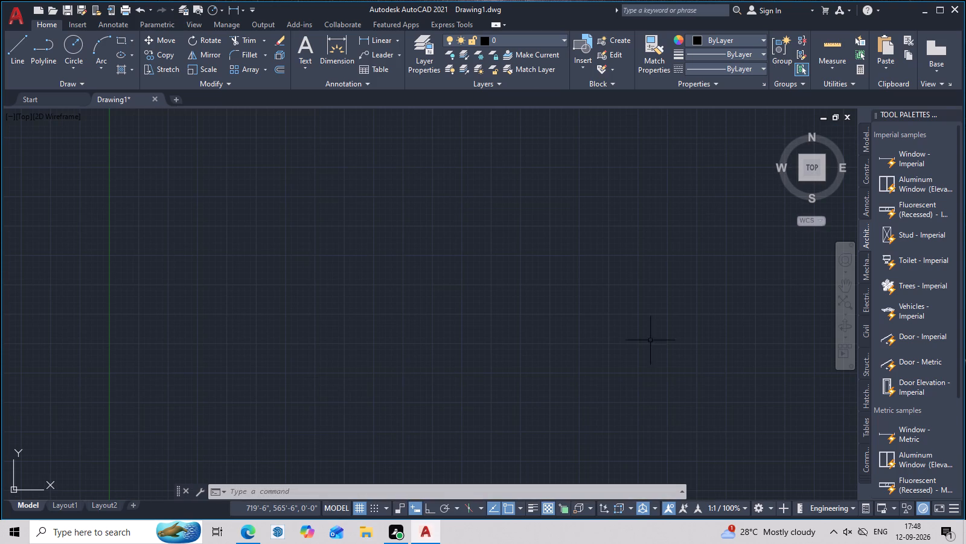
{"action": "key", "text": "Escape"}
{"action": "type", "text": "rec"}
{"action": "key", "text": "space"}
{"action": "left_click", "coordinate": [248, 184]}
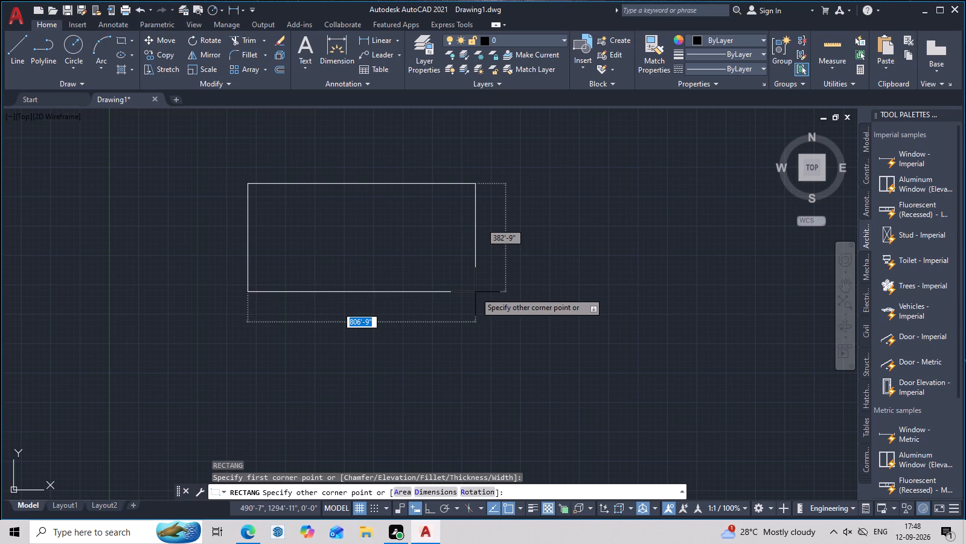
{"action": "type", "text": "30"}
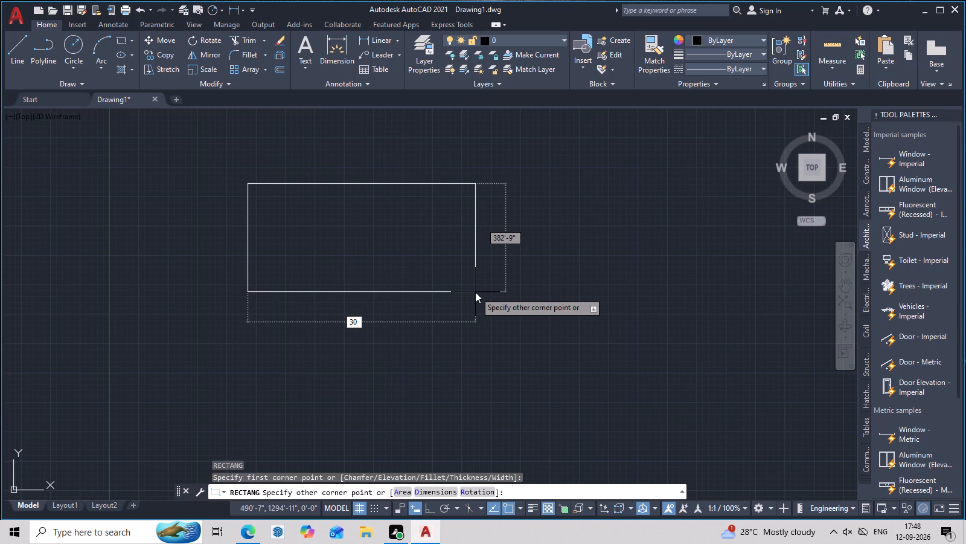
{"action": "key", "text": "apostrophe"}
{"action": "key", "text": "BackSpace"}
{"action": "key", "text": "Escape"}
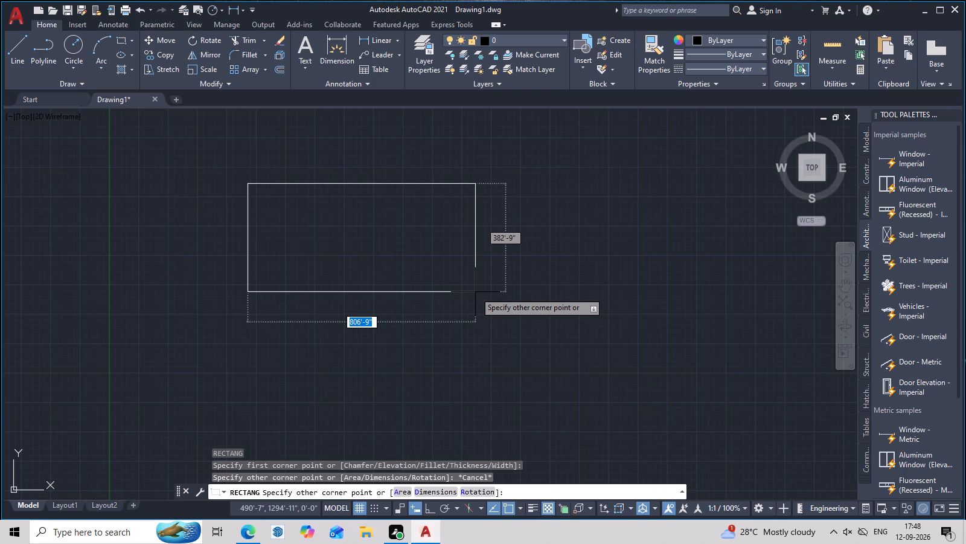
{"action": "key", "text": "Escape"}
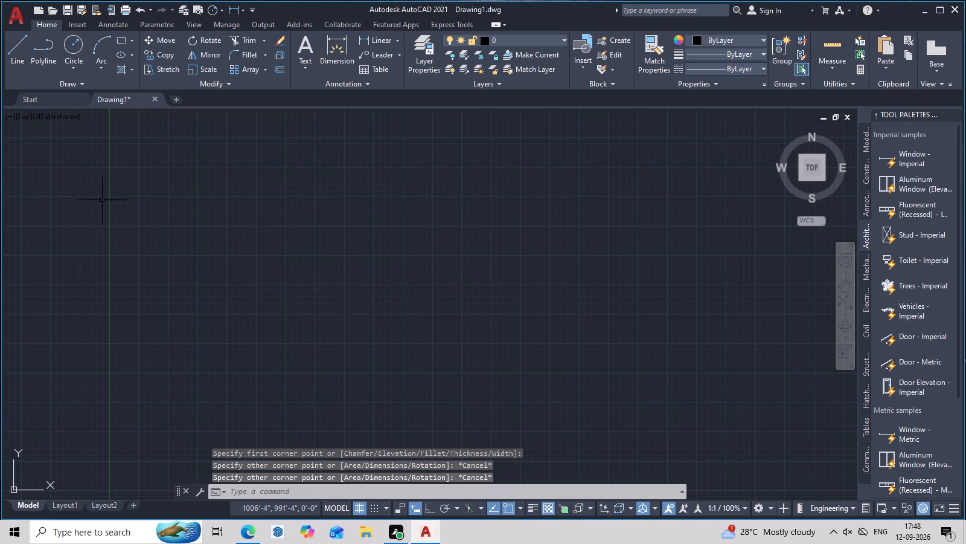
Draw a rectangle 30' long and 40' wide using the Dimensions option, starting near the upper end of the Y axis line.
{"action": "type", "text": "rec"}
{"action": "key", "text": "space"}
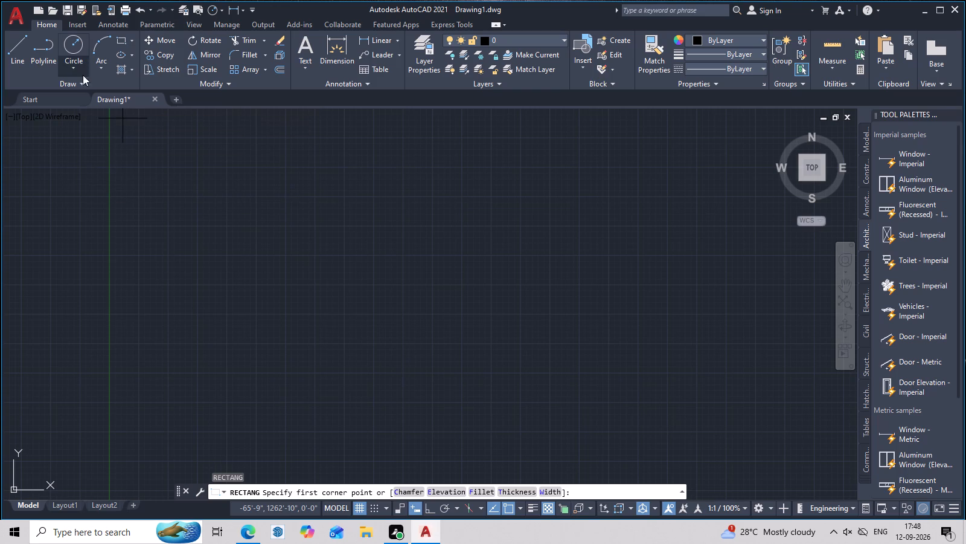
{"action": "left_click", "coordinate": [126, 147]}
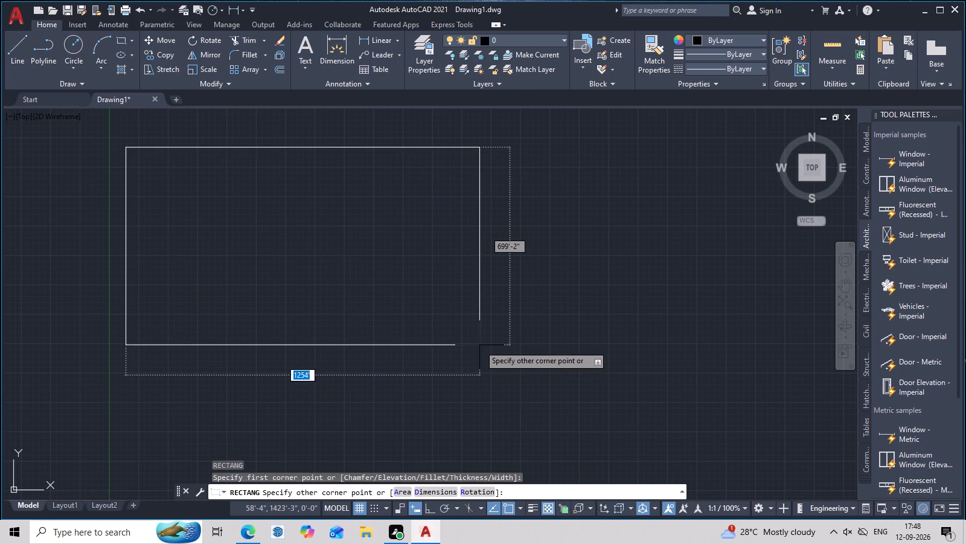
{"action": "type", "text": "d"}
{"action": "key", "text": "space"}
{"action": "type", "text": "30'"}
{"action": "key", "text": "Return"}
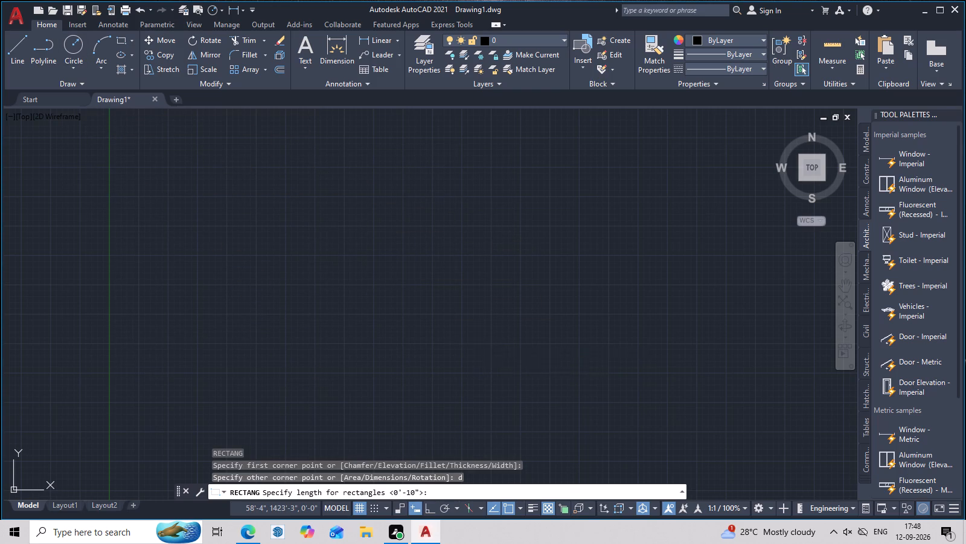
{"action": "type", "text": "40'"}
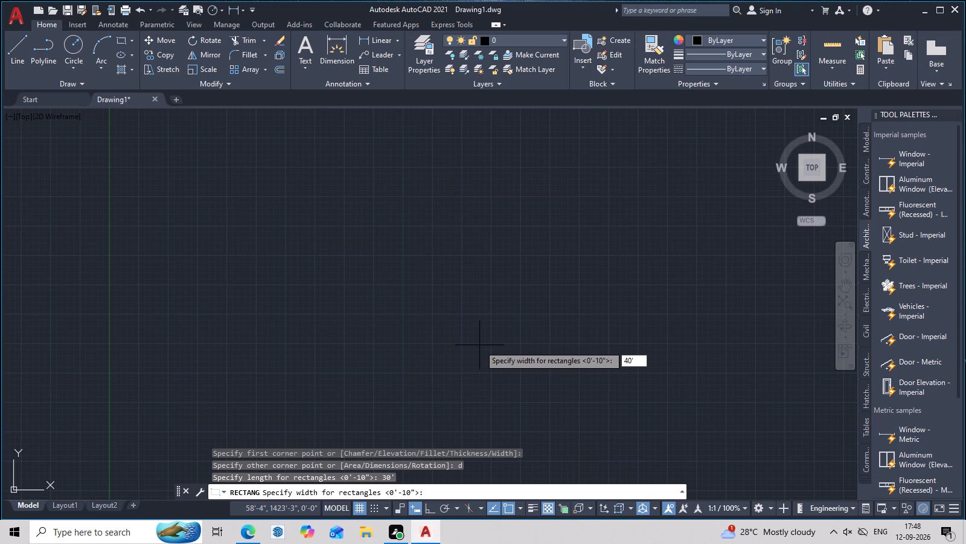
{"action": "key", "text": "Return"}
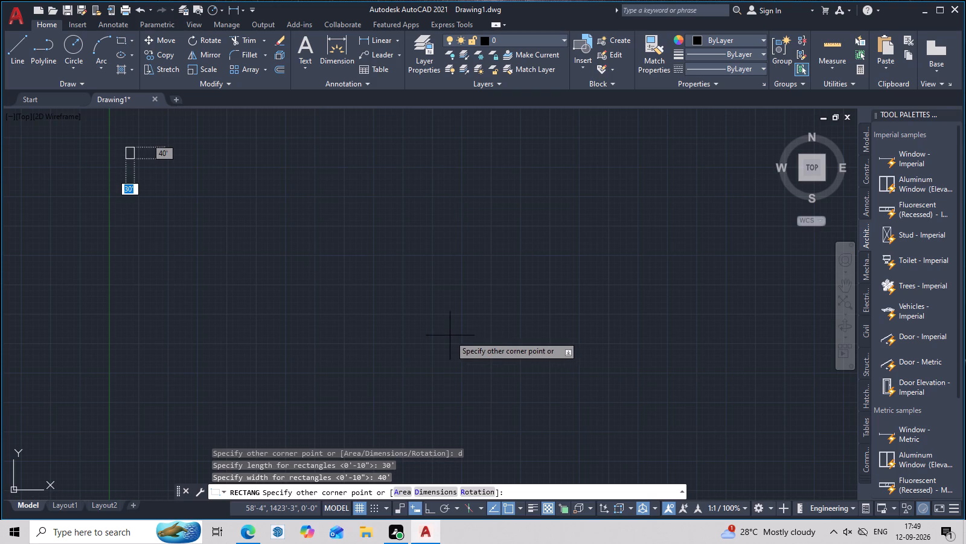
{"action": "left_click", "coordinate": [242, 183]}
Move the rectangle by its lower-left corner to about X 266'-7", Y 1136'-7", in the open area of the drawing.
{"action": "scroll", "coordinate": [114, 144], "scroll_direction": "up", "scroll_amount": 2}
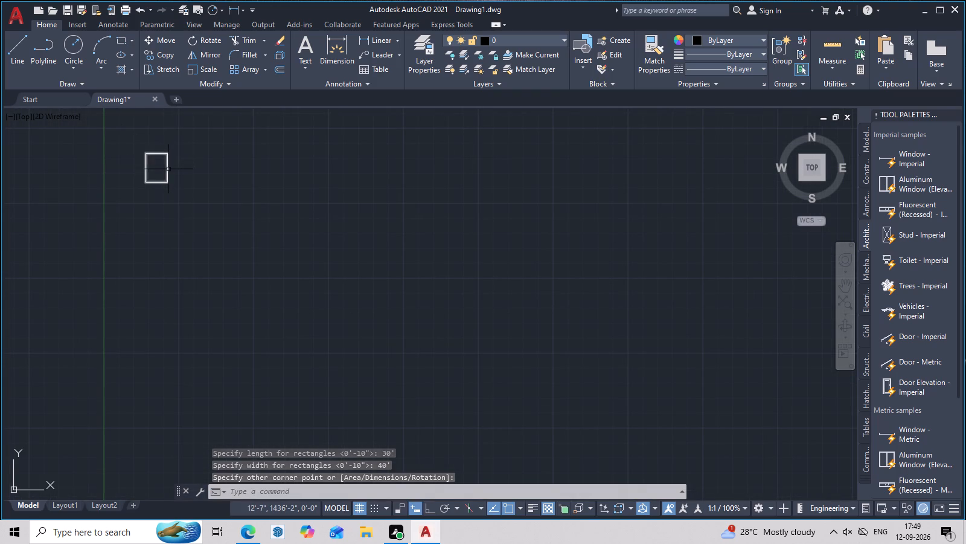
{"action": "left_click", "coordinate": [168, 169]}
{"action": "key", "text": "m"}
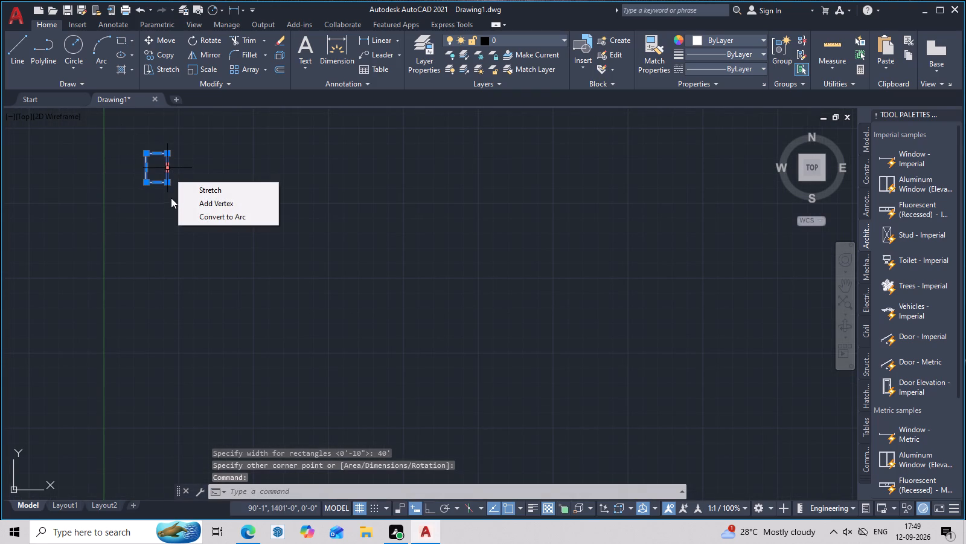
{"action": "key", "text": "m"}
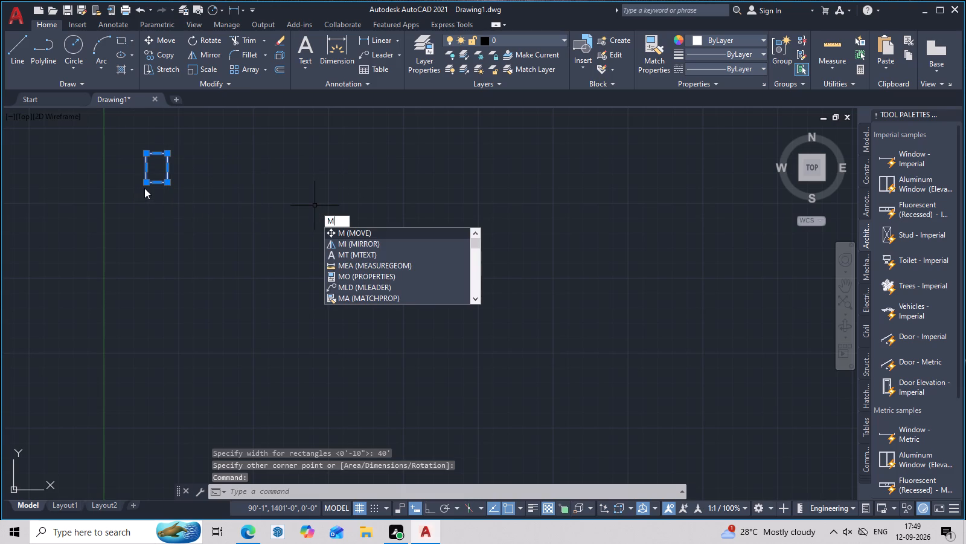
{"action": "key", "text": "m"}
{"action": "key", "text": "BackSpace"}
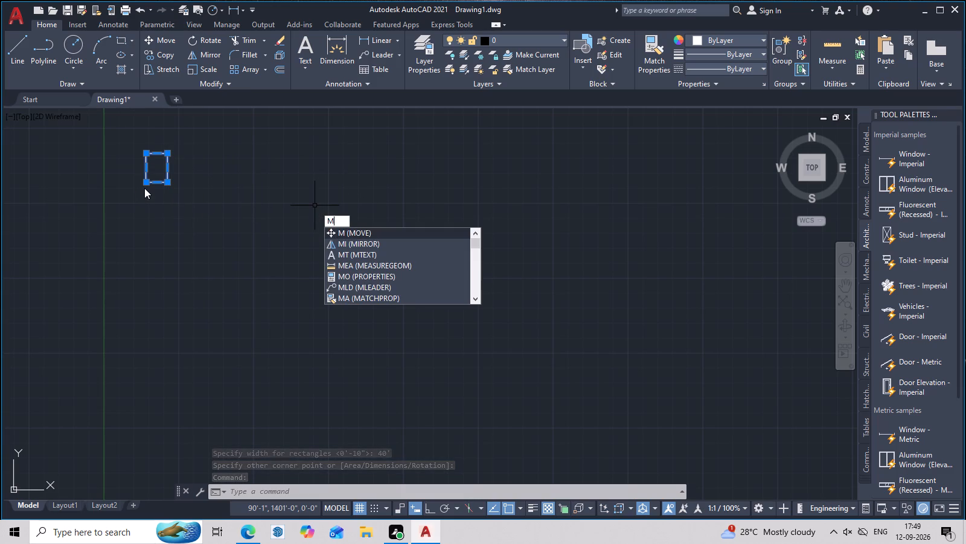
{"action": "key", "text": "Return"}
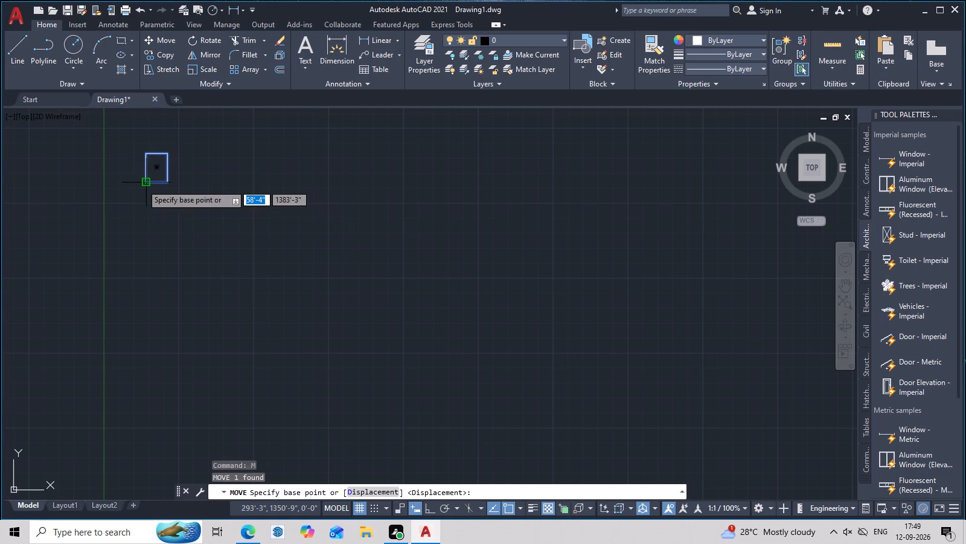
{"action": "left_click", "coordinate": [142, 184]}
{"action": "left_click_drag", "start_coordinate": [142, 184], "coordinate": [135, 189]}
{"action": "scroll", "coordinate": [50, 448], "scroll_direction": "down", "scroll_amount": 3}
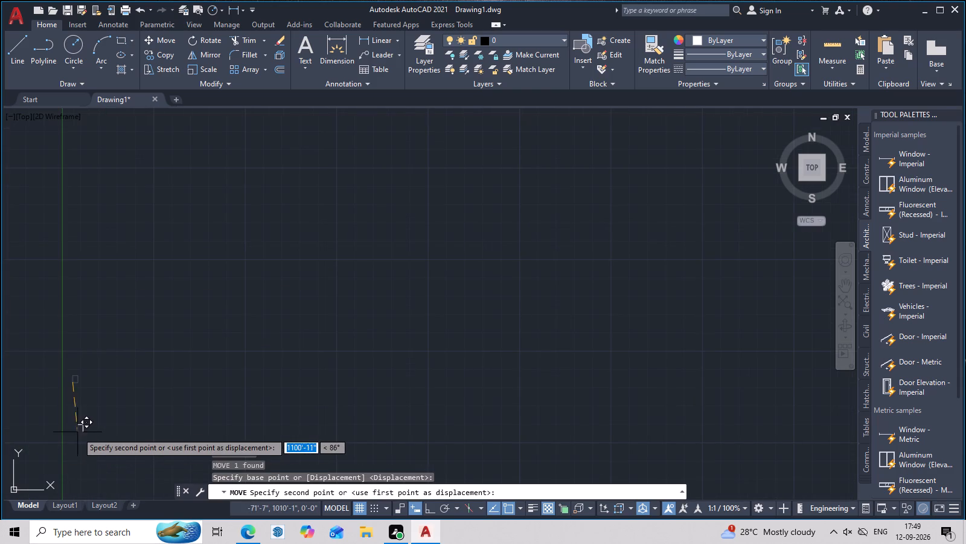
{"action": "scroll", "coordinate": [97, 430], "scroll_direction": "up", "scroll_amount": 7}
{"action": "scroll", "coordinate": [210, 396], "scroll_direction": "up", "scroll_amount": 5}
{"action": "scroll", "coordinate": [210, 396], "scroll_direction": "down", "scroll_amount": 2}
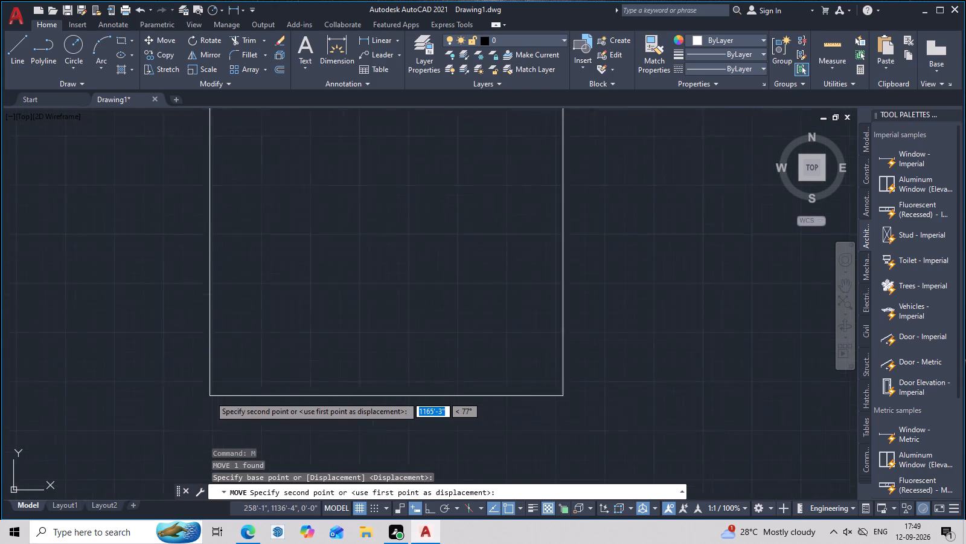
{"action": "scroll", "coordinate": [210, 396], "scroll_direction": "down", "scroll_amount": 4}
{"action": "scroll", "coordinate": [210, 396], "scroll_direction": "up", "scroll_amount": 3}
{"action": "scroll", "coordinate": [210, 396], "scroll_direction": "down", "scroll_amount": 1}
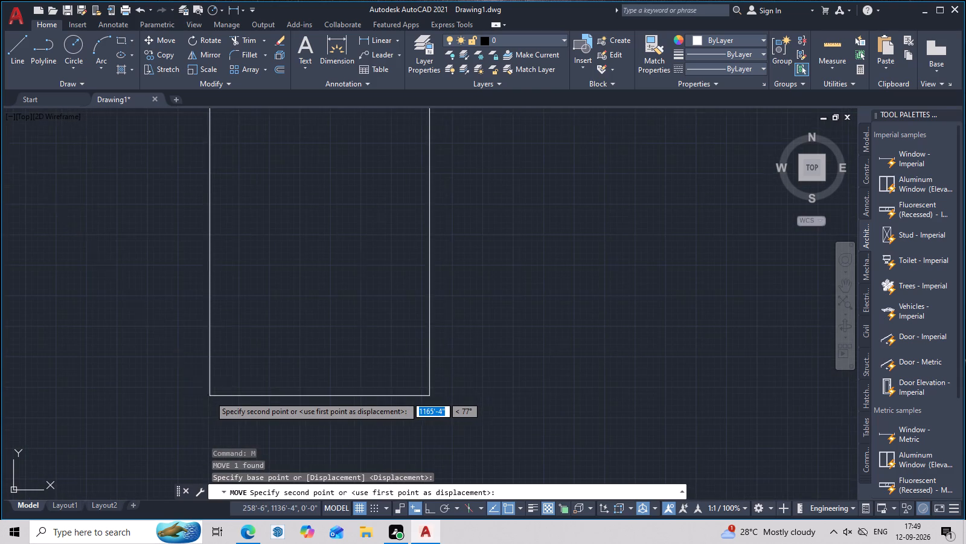
{"action": "scroll", "coordinate": [272, 372], "scroll_direction": "down", "scroll_amount": 2}
{"action": "scroll", "coordinate": [269, 383], "scroll_direction": "up", "scroll_amount": 2}
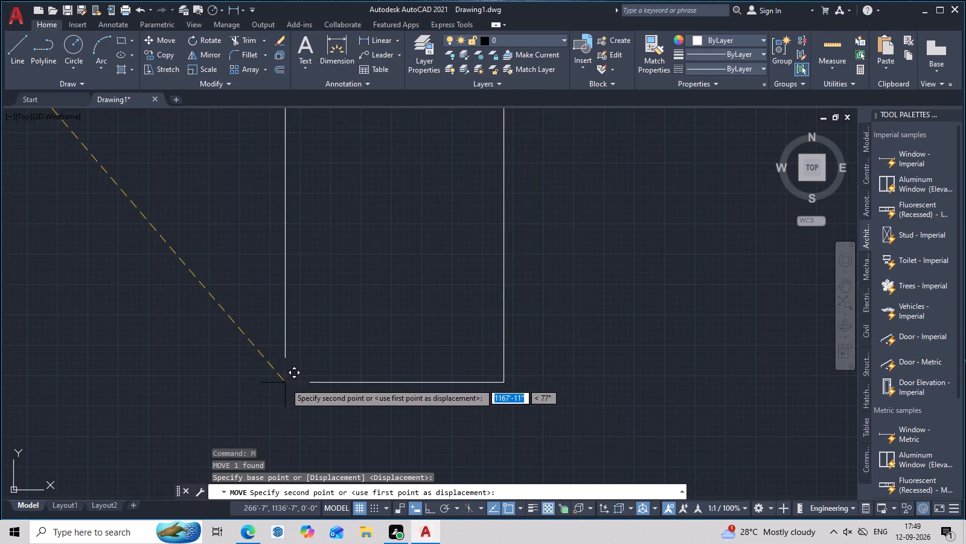
{"action": "left_click", "coordinate": [285, 383]}
Measure the rectangle's width and height with the quick measuring tool.
{"action": "scroll", "coordinate": [438, 338], "scroll_direction": "down", "scroll_amount": 2}
{"action": "middle_click_drag", "start_coordinate": [452, 338], "coordinate": [449, 375]}
{"action": "scroll", "coordinate": [449, 375], "scroll_direction": "up", "scroll_amount": 3}
{"action": "middle_click_drag", "start_coordinate": [455, 375], "coordinate": [465, 435]}
{"action": "scroll", "coordinate": [467, 406], "scroll_direction": "down", "scroll_amount": 2}
{"action": "middle_click_drag", "start_coordinate": [476, 406], "coordinate": [476, 414]}
{"action": "scroll", "coordinate": [480, 410], "scroll_direction": "up", "scroll_amount": 2}
{"action": "middle_click", "coordinate": [480, 410]}
{"action": "scroll", "coordinate": [480, 410], "scroll_direction": "down", "scroll_amount": 2}
{"action": "middle_click_drag", "start_coordinate": [490, 398], "coordinate": [491, 396]}
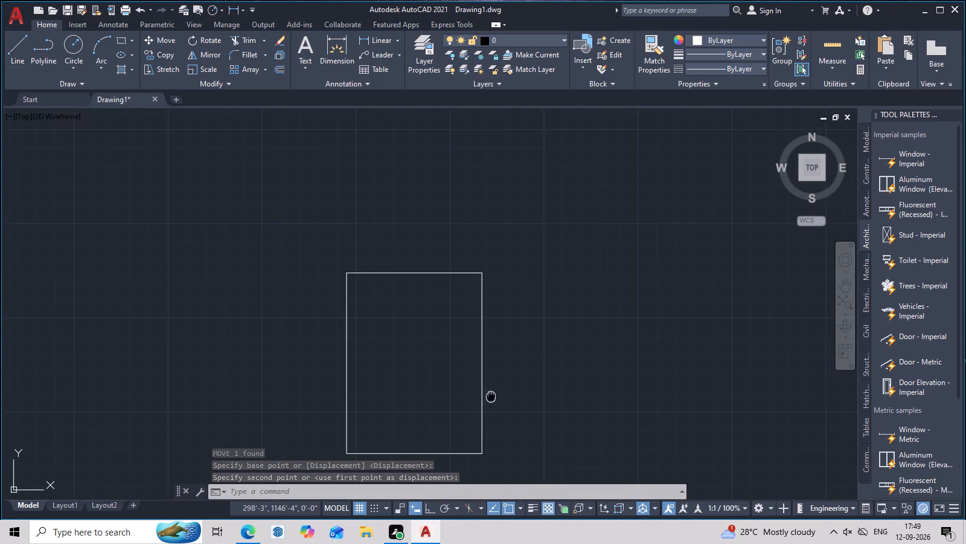
{"action": "middle_click_drag", "start_coordinate": [491, 396], "coordinate": [531, 349]}
{"action": "scroll", "coordinate": [534, 348], "scroll_direction": "up", "scroll_amount": 1}
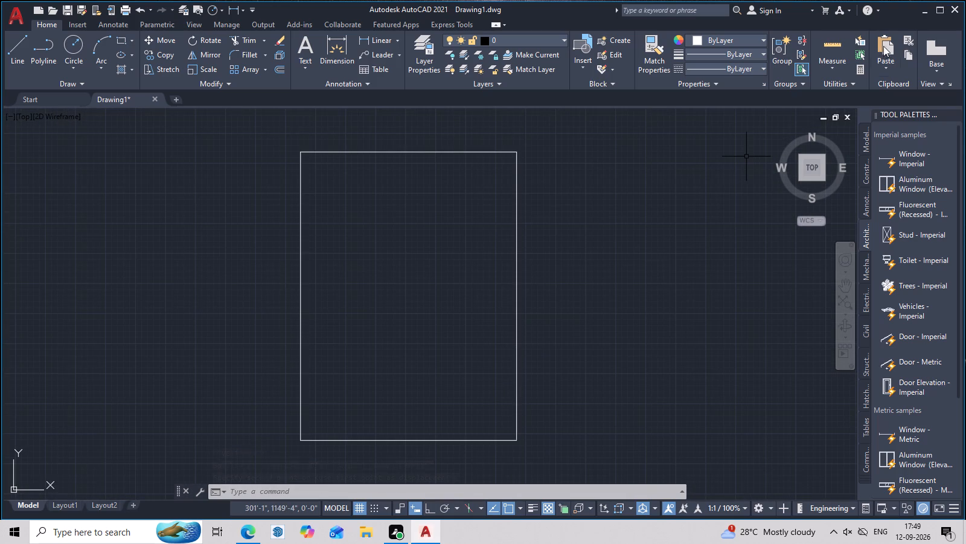
{"action": "left_click", "coordinate": [842, 47]}
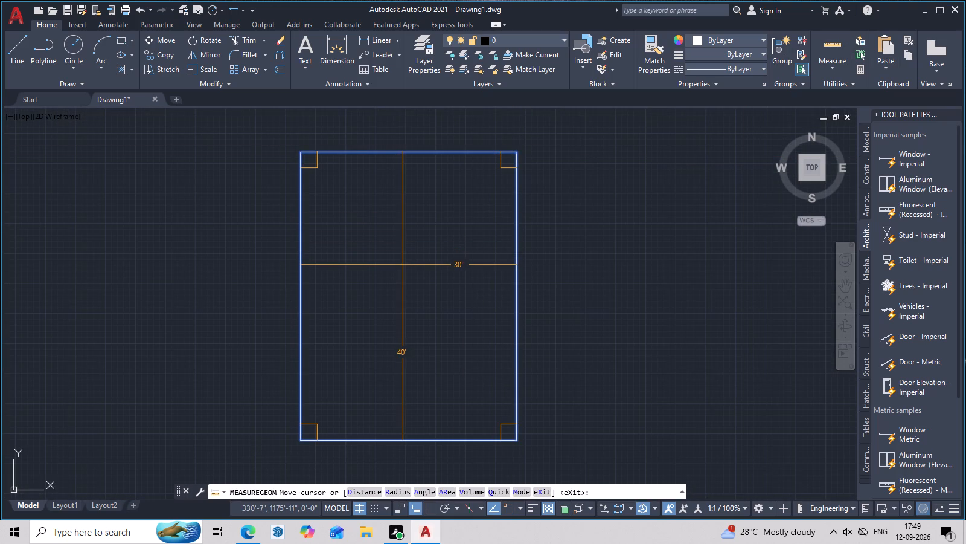
{"action": "key", "text": "Escape"}
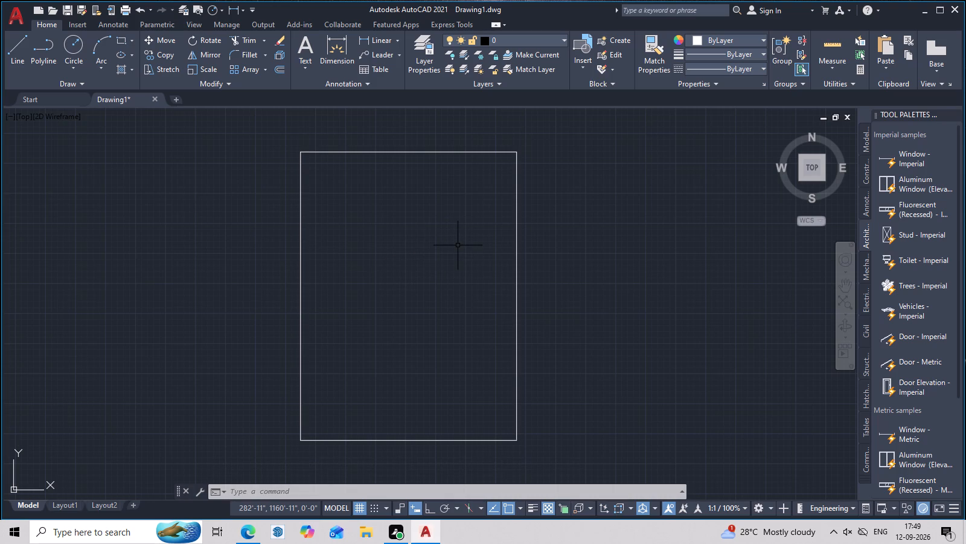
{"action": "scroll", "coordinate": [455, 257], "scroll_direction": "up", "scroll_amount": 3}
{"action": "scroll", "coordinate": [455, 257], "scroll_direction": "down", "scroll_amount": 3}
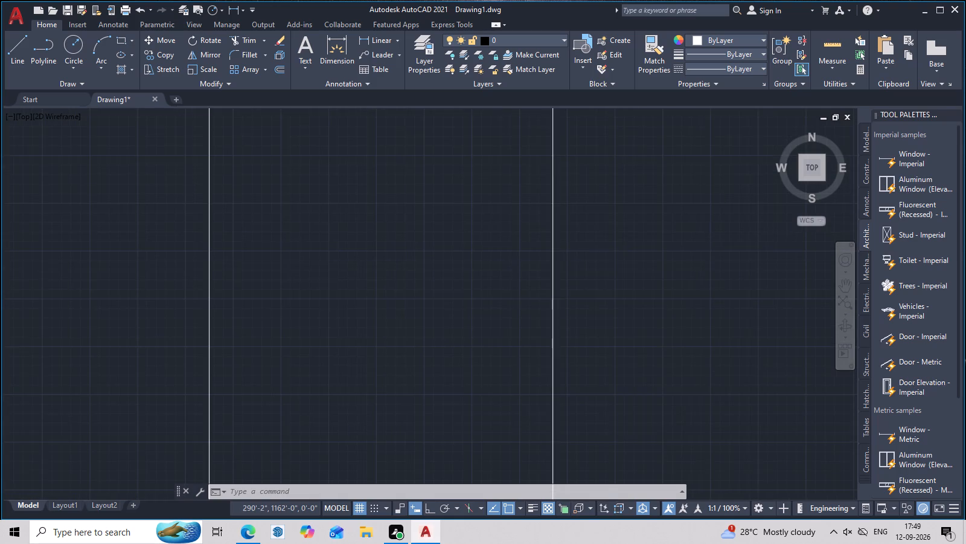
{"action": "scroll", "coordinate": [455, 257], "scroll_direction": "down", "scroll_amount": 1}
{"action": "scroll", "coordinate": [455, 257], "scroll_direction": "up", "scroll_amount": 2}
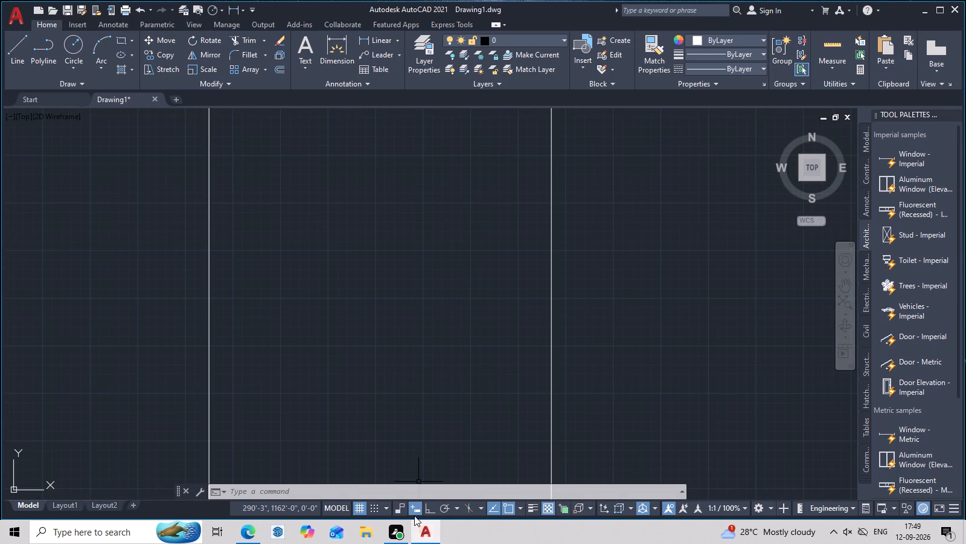
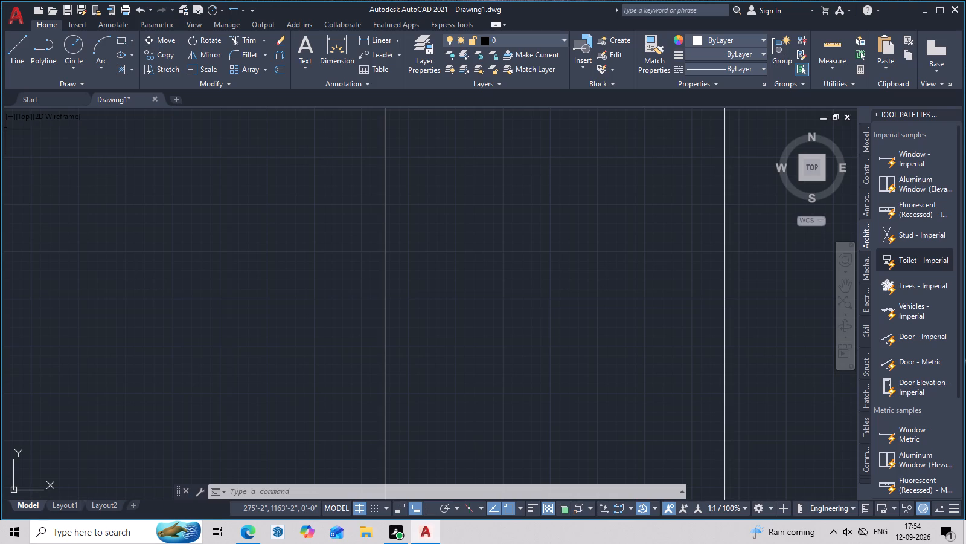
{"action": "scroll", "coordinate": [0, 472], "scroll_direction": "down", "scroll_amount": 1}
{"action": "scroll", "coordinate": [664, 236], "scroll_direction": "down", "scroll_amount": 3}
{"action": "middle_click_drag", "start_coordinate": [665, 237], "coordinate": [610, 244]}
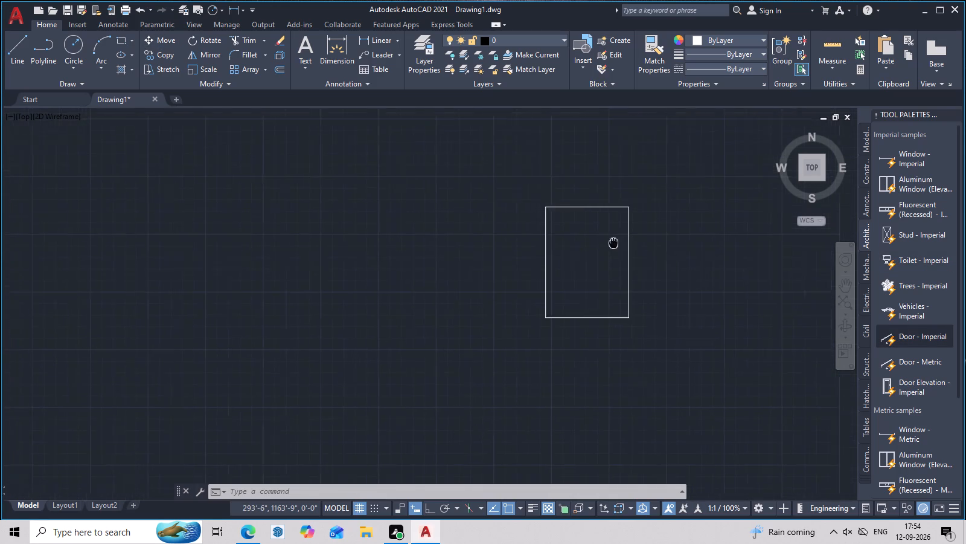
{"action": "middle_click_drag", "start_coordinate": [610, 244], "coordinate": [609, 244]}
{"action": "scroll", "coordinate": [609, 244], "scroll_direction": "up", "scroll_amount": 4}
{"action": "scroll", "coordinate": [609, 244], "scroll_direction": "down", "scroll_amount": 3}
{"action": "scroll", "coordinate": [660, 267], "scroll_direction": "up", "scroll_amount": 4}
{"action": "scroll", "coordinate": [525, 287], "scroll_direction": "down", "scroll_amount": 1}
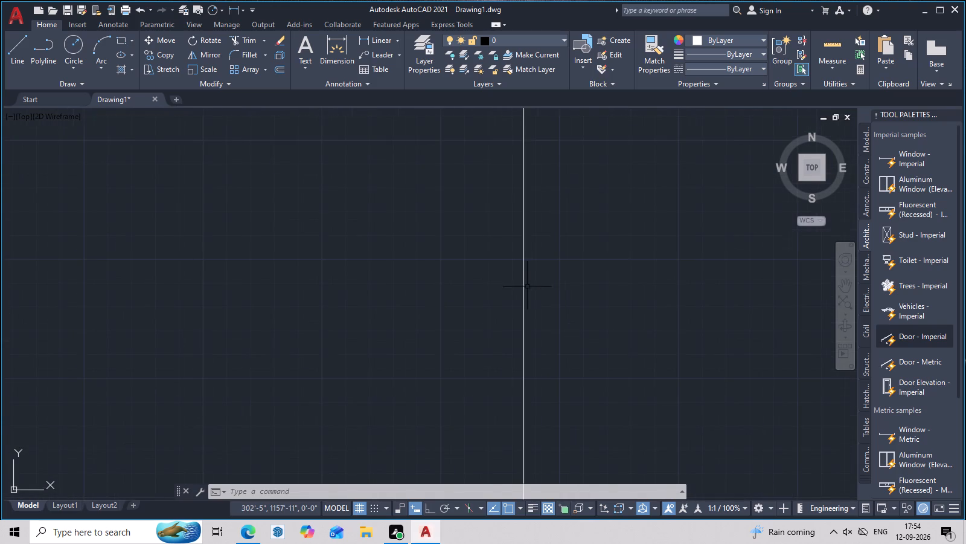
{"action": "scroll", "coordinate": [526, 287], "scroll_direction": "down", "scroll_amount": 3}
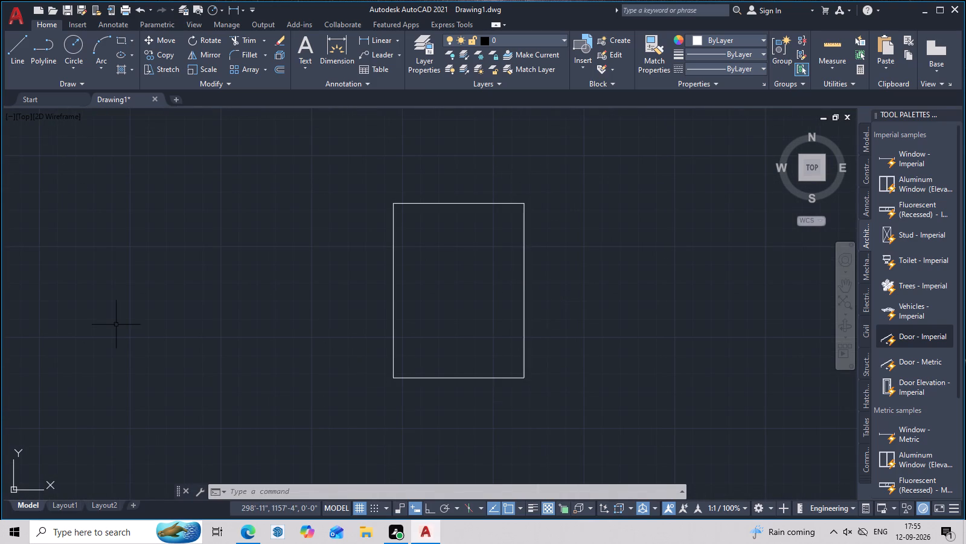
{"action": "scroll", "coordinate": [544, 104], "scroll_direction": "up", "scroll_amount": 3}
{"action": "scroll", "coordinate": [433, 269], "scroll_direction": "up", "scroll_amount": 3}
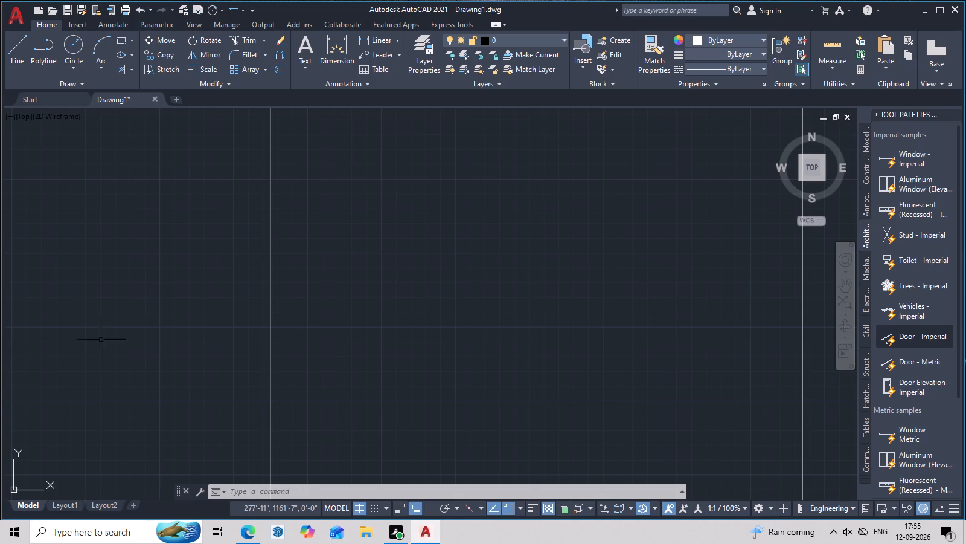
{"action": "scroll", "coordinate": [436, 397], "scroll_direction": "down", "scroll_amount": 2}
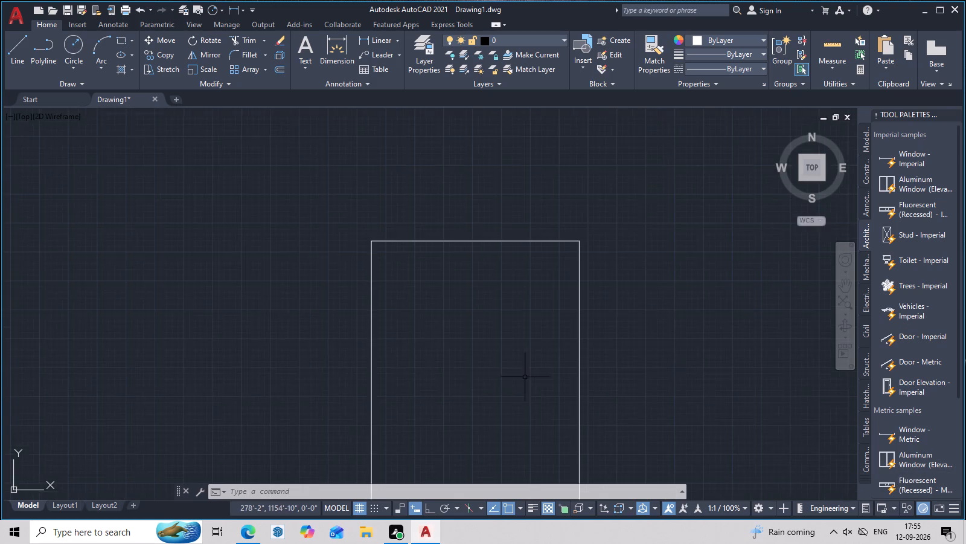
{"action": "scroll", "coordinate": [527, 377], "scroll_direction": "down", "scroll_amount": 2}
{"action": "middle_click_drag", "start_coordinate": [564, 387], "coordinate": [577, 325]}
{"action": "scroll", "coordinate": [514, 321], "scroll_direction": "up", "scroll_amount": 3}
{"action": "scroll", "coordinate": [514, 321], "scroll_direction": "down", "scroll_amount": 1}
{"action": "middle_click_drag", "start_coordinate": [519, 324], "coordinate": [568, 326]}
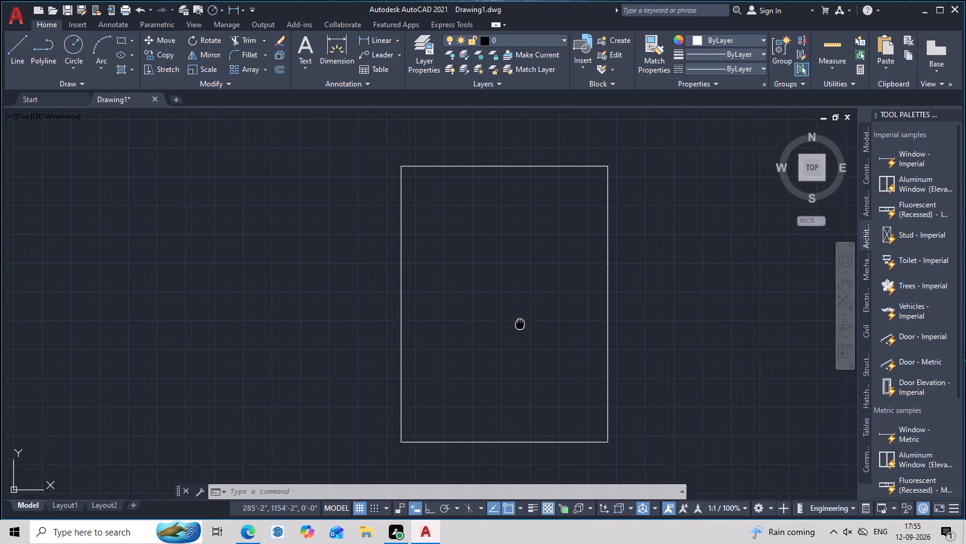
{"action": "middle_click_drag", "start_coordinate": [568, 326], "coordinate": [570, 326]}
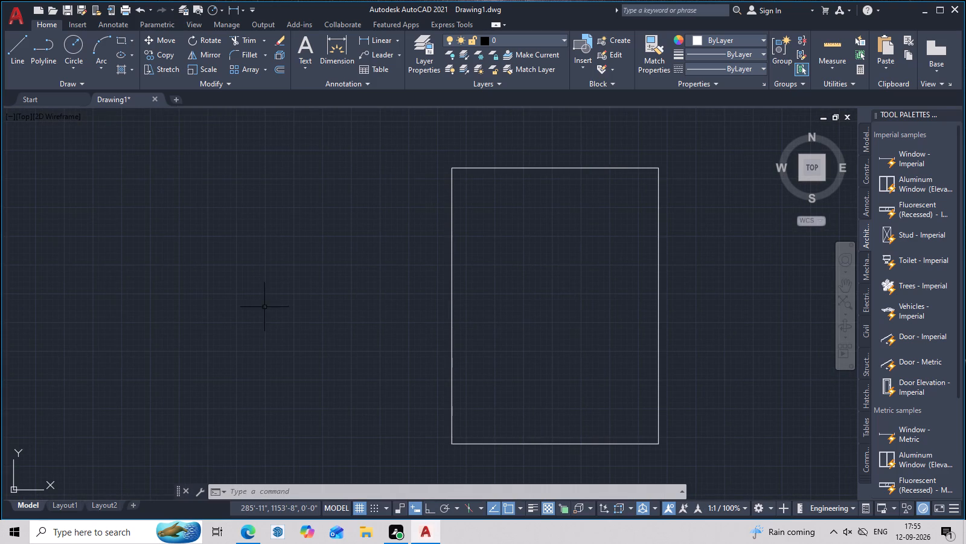
Offset the 30' by 40' rectangle 9" to its inside to form the outer wall thickness.
{"action": "key", "text": "Escape"}
{"action": "left_click", "coordinate": [659, 273]}
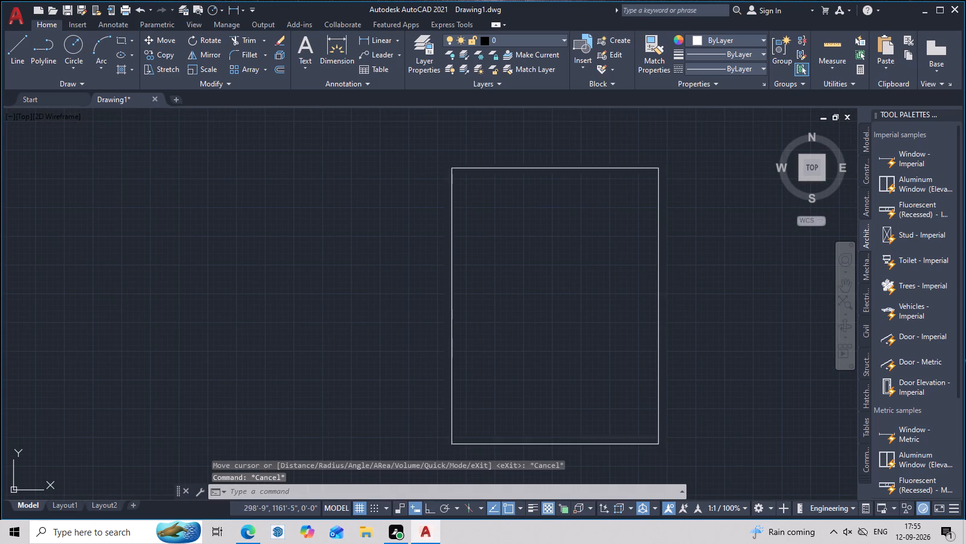
{"action": "key", "text": "Escape"}
{"action": "key", "text": "o"}
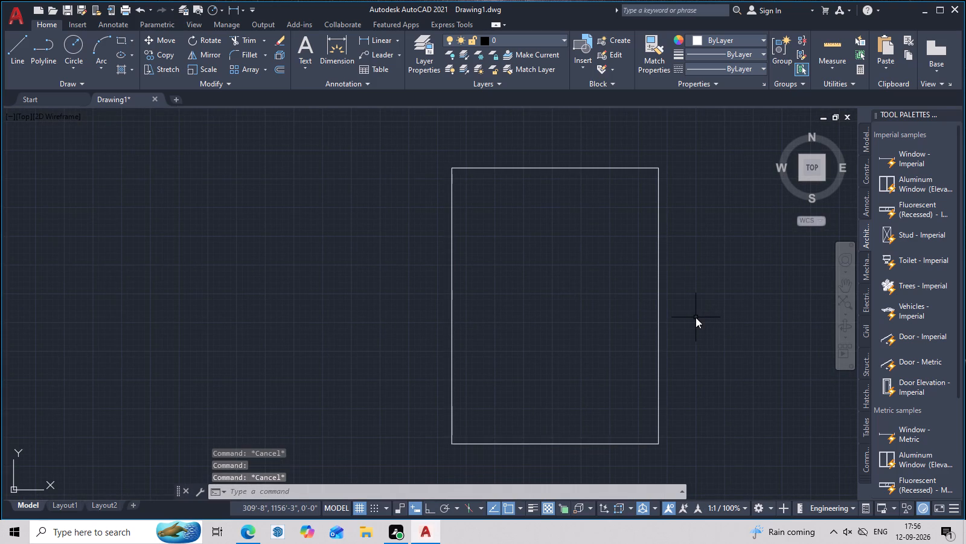
{"action": "key", "text": "space"}
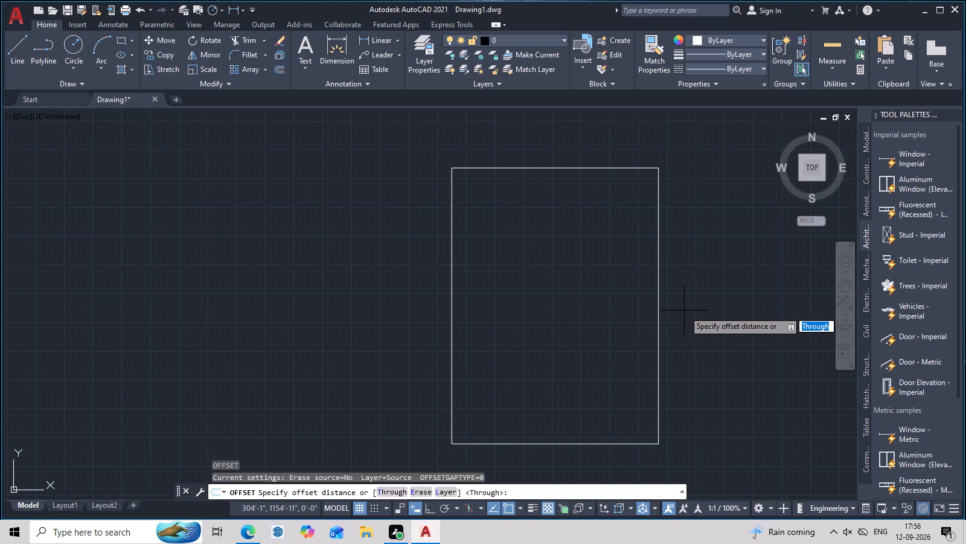
{"action": "key", "text": "9"}
{"action": "key", "text": "space"}
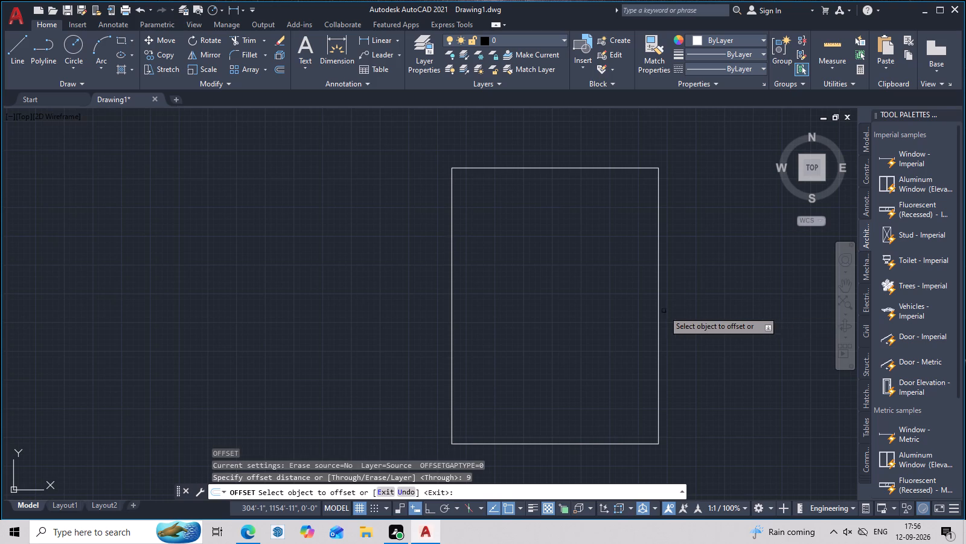
{"action": "double_click", "coordinate": [659, 311]}
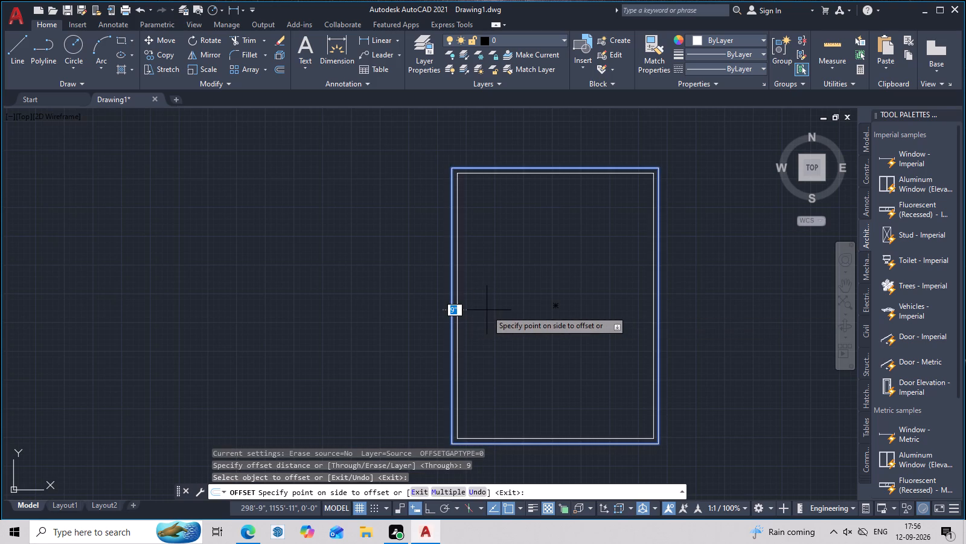
{"action": "left_click", "coordinate": [487, 310]}
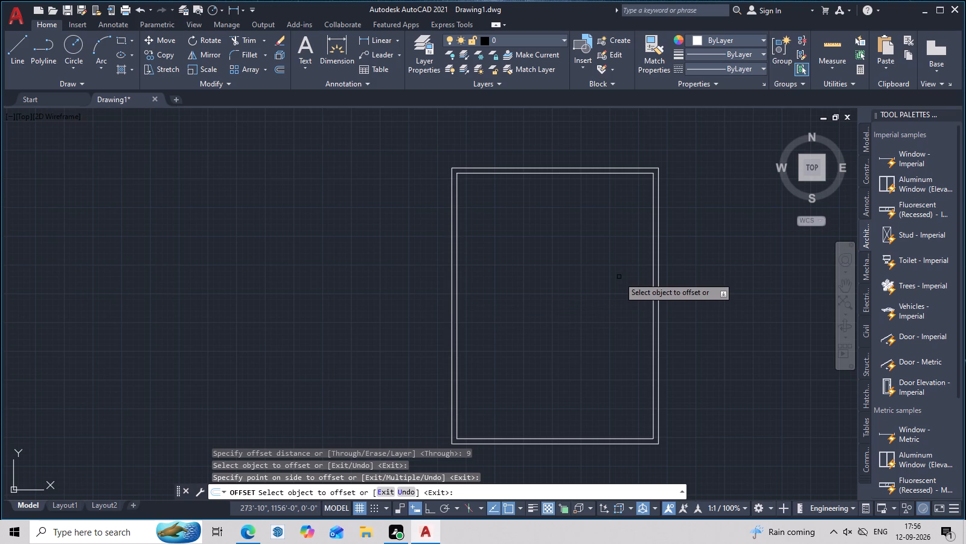
{"action": "key", "text": "Escape"}
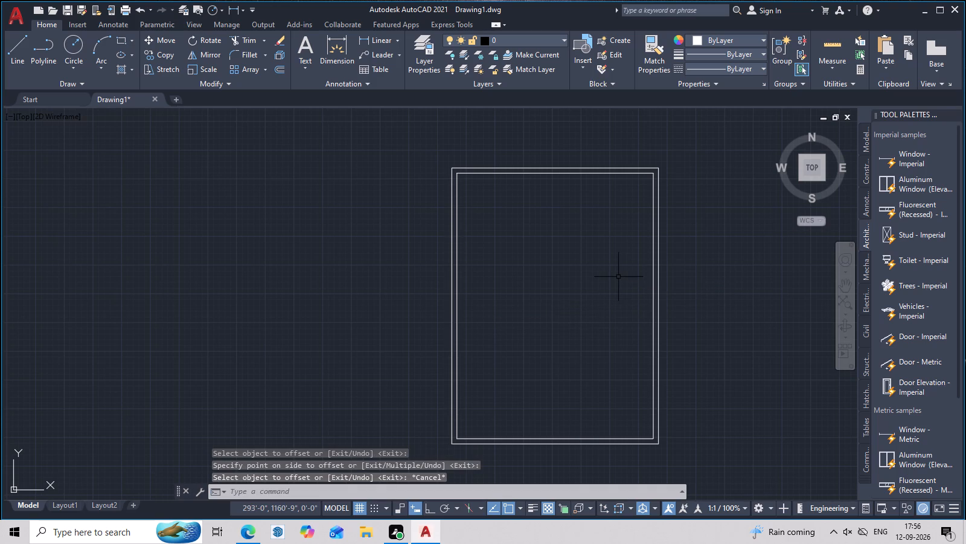
Explode the inner rectangle into separate lines.
{"action": "scroll", "coordinate": [654, 245], "scroll_direction": "up", "scroll_amount": 2}
{"action": "left_click", "coordinate": [651, 247]}
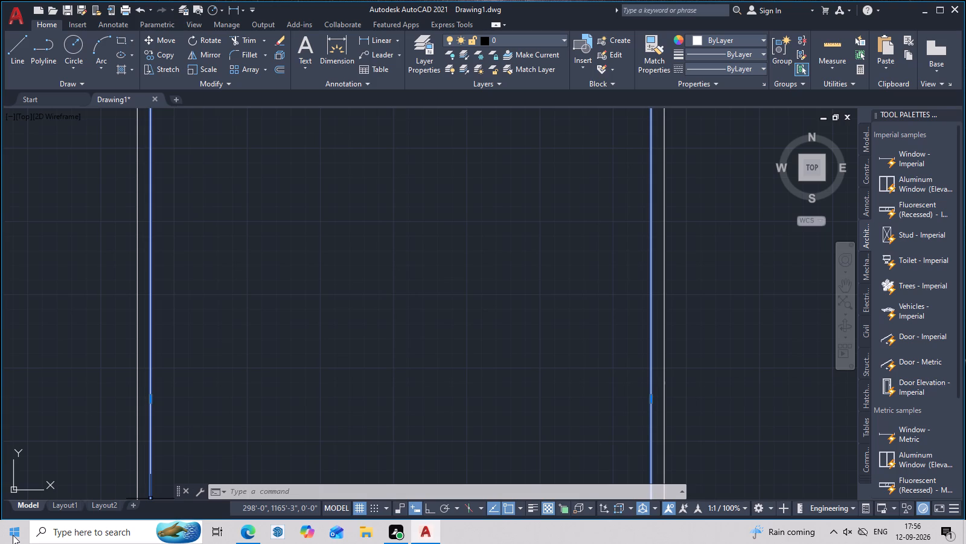
{"action": "scroll", "coordinate": [0, 412], "scroll_direction": "down", "scroll_amount": 6}
{"action": "middle_click_drag", "start_coordinate": [315, 393], "coordinate": [349, 366]}
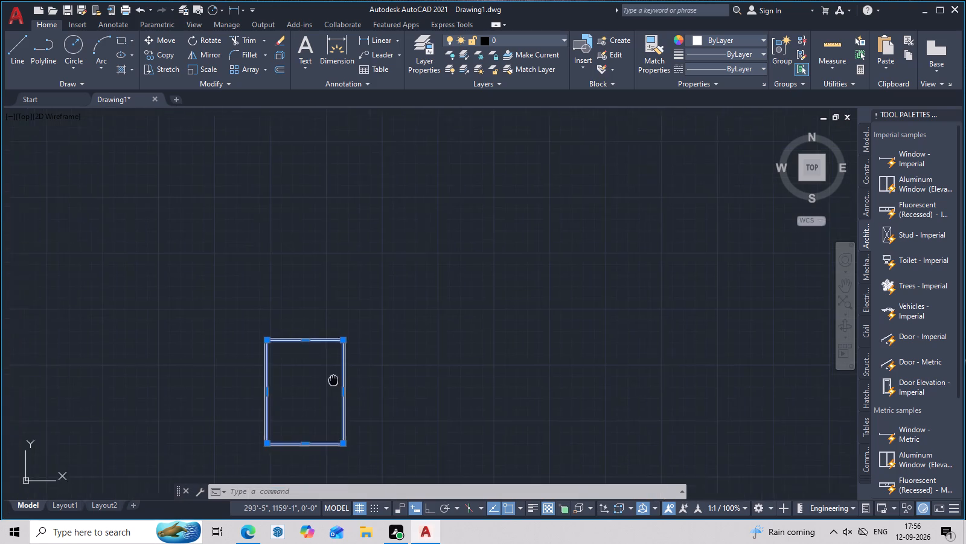
{"action": "middle_click_drag", "start_coordinate": [349, 366], "coordinate": [394, 339]}
{"action": "scroll", "coordinate": [393, 339], "scroll_direction": "up", "scroll_amount": 3}
{"action": "scroll", "coordinate": [409, 342], "scroll_direction": "down", "scroll_amount": 2}
{"action": "middle_click_drag", "start_coordinate": [409, 342], "coordinate": [453, 315]}
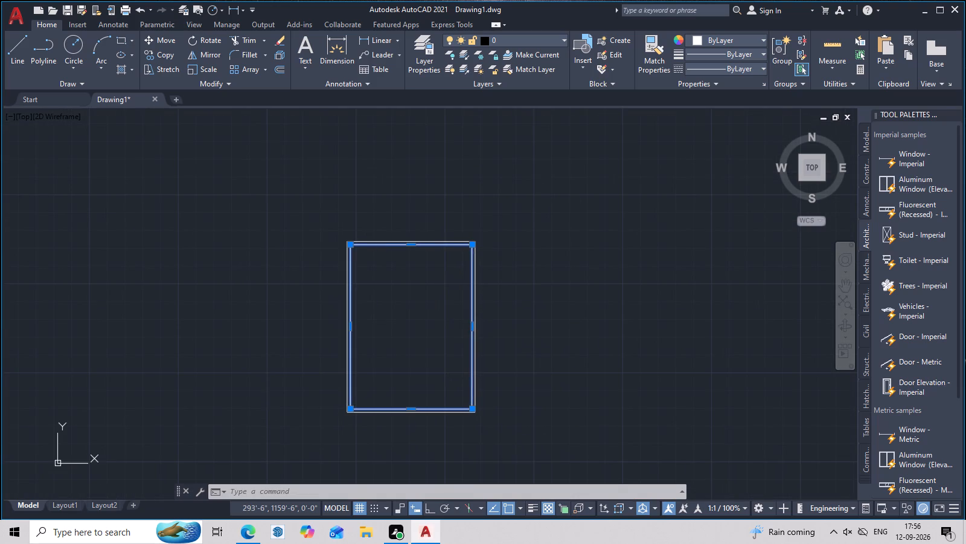
{"action": "key", "text": "x"}
{"action": "key", "text": "Return"}
Offset the left vertical line of the inner rectangle 14' toward the inside of the plan.
{"action": "middle_click_drag", "start_coordinate": [495, 344], "coordinate": [585, 318]}
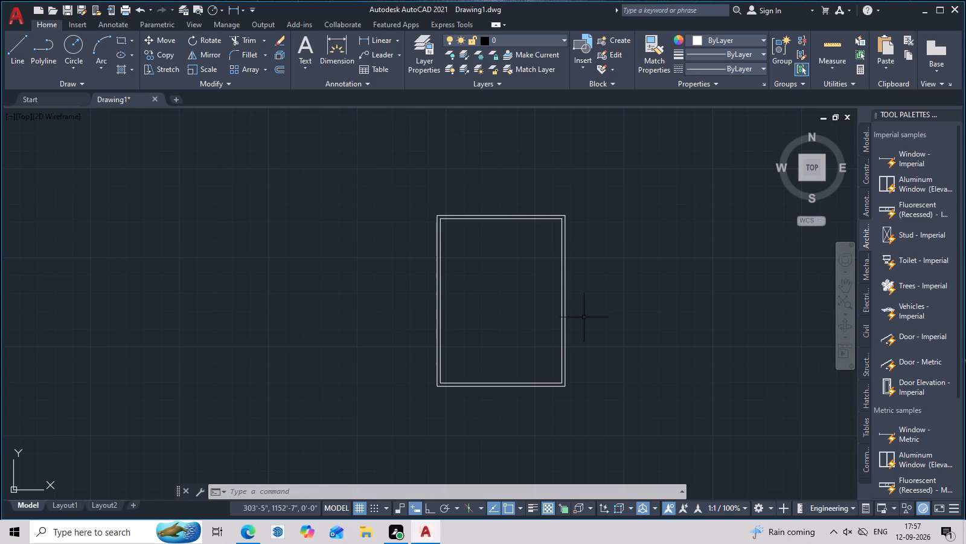
{"action": "key", "text": "9"}
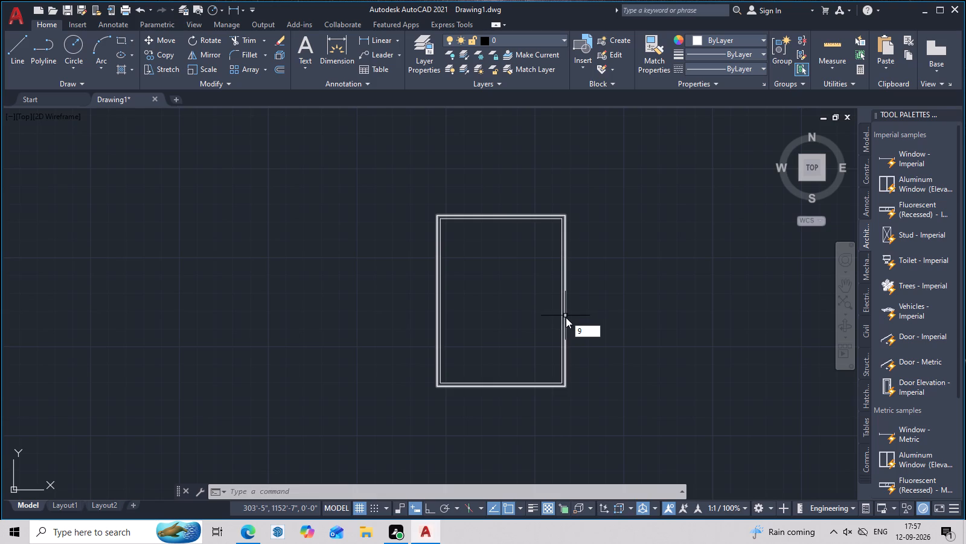
{"action": "key", "text": "Escape"}
{"action": "middle_click_drag", "start_coordinate": [379, 280], "coordinate": [418, 293]}
{"action": "scroll", "coordinate": [428, 291], "scroll_direction": "up", "scroll_amount": 3}
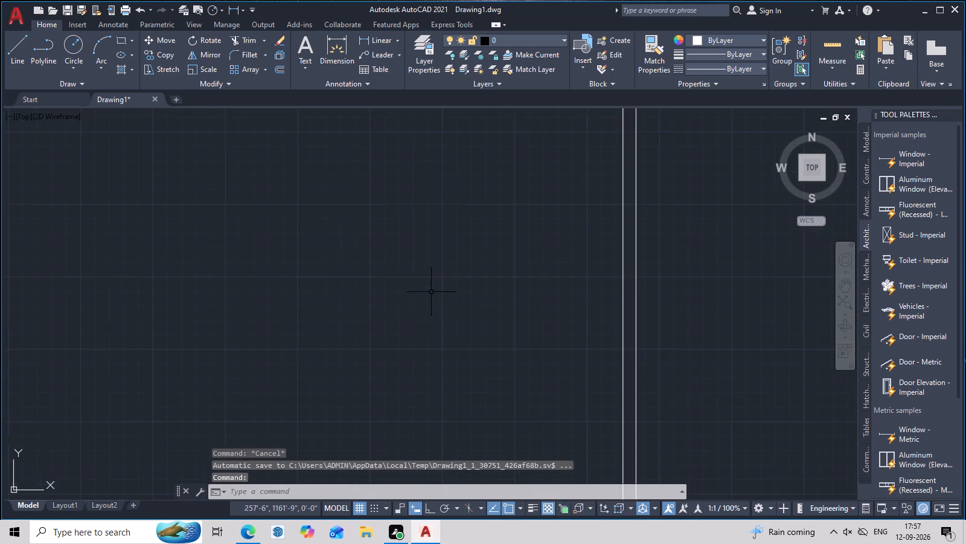
{"action": "middle_click_drag", "start_coordinate": [480, 316], "coordinate": [301, 299]}
{"action": "scroll", "coordinate": [630, 345], "scroll_direction": "down", "scroll_amount": 1}
{"action": "middle_click_drag", "start_coordinate": [645, 345], "coordinate": [569, 357]}
{"action": "key", "text": "p"}
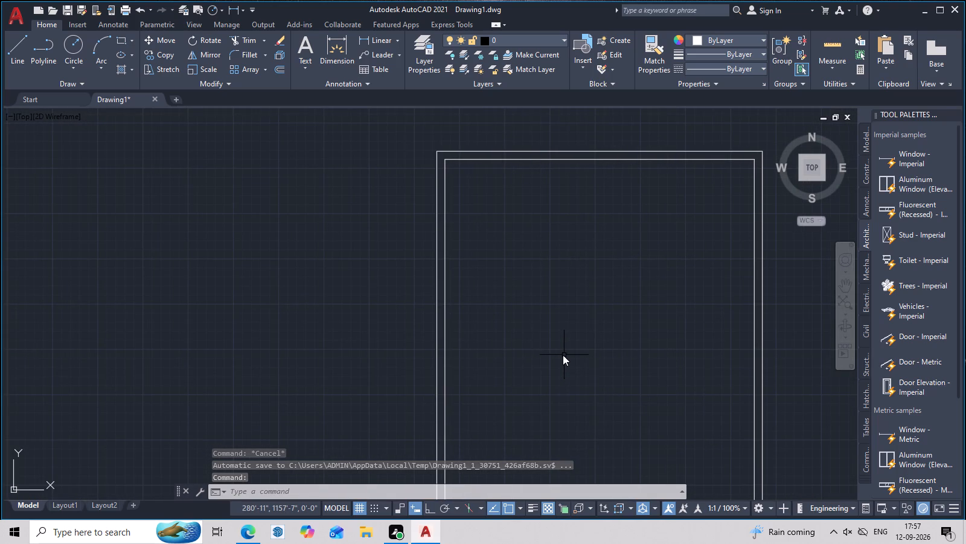
{"action": "key", "text": "Escape"}
{"action": "type", "text": "o"}
{"action": "key", "text": "space"}
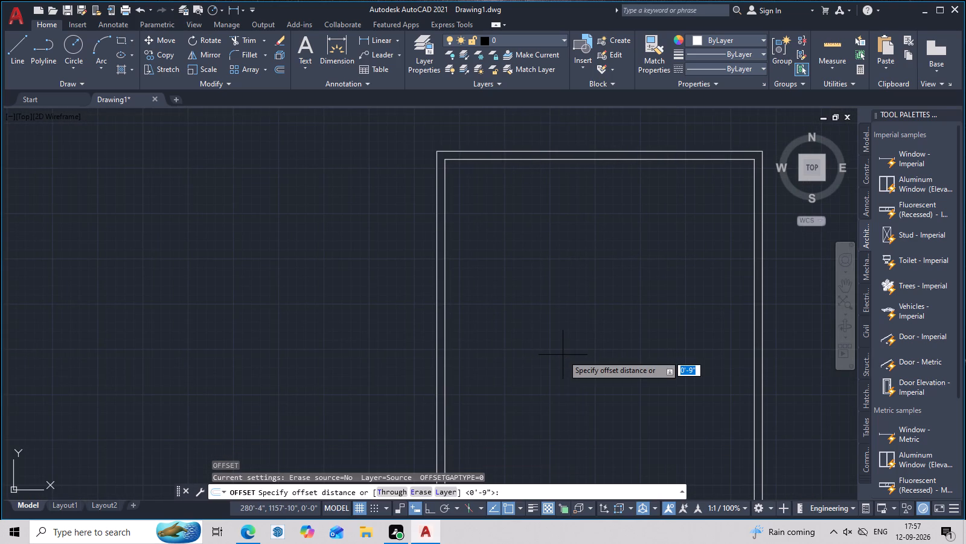
{"action": "type", "text": "14"}
{"action": "key", "text": "apostrophe"}
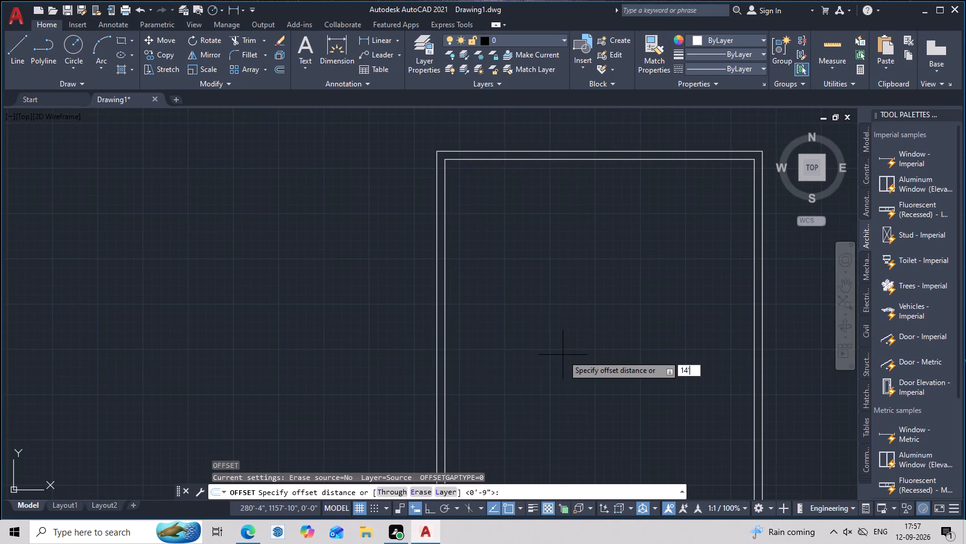
{"action": "key", "text": "Return"}
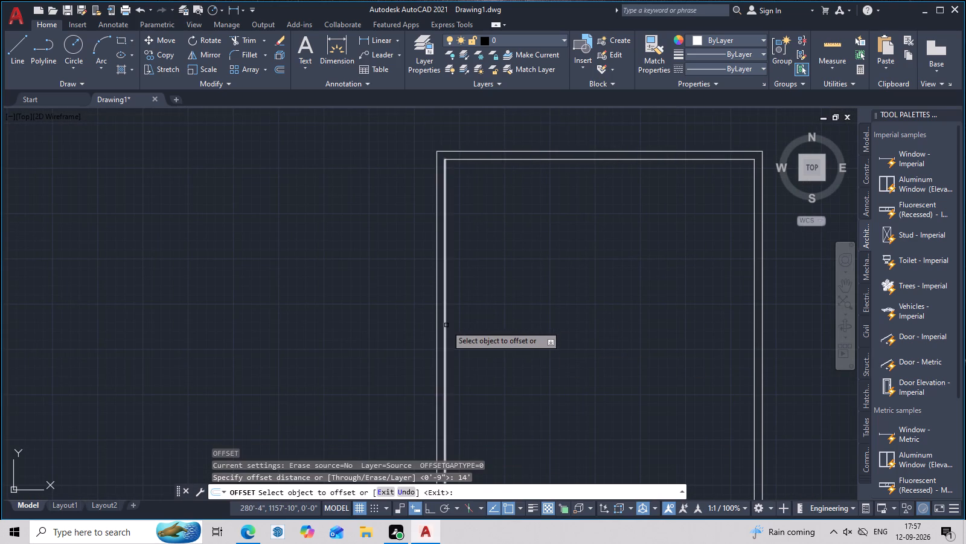
{"action": "double_click", "coordinate": [446, 325]}
{"action": "left_click", "coordinate": [580, 347]}
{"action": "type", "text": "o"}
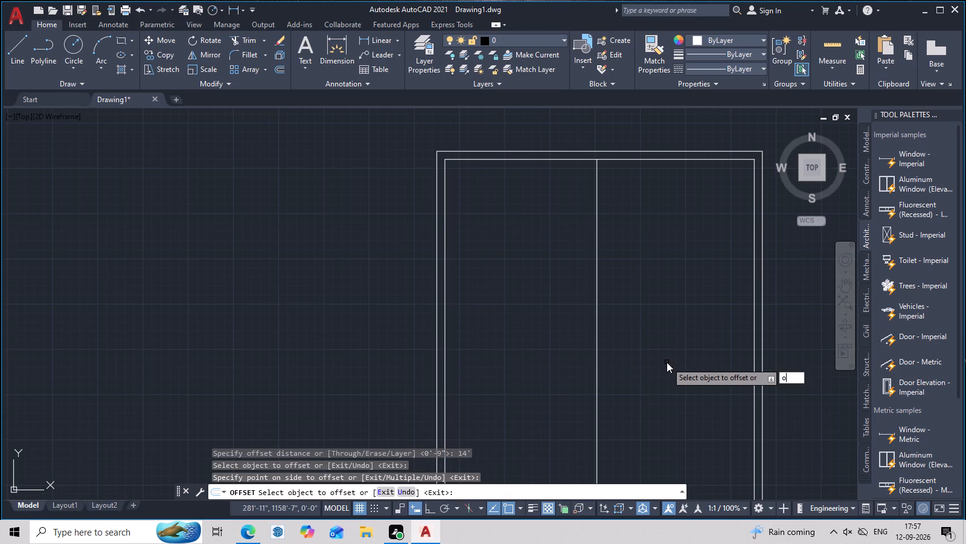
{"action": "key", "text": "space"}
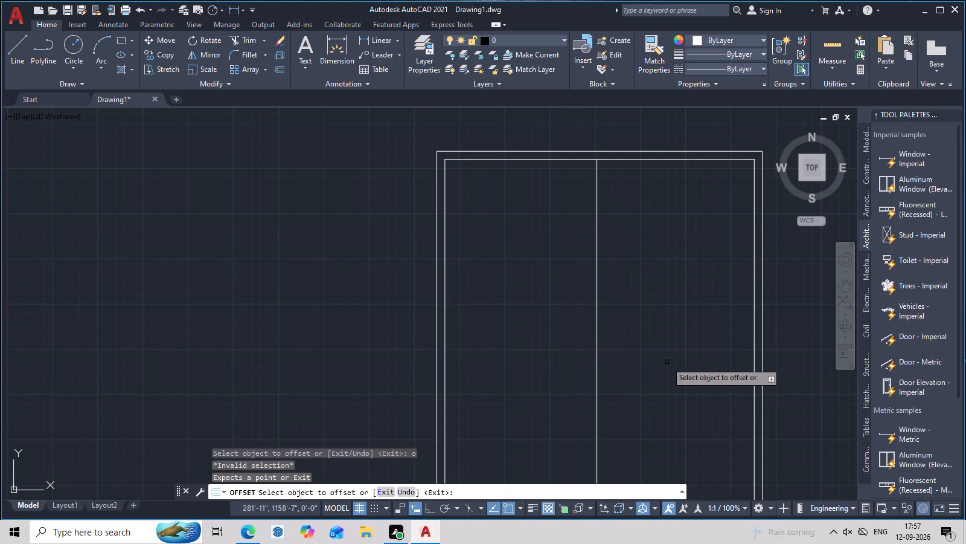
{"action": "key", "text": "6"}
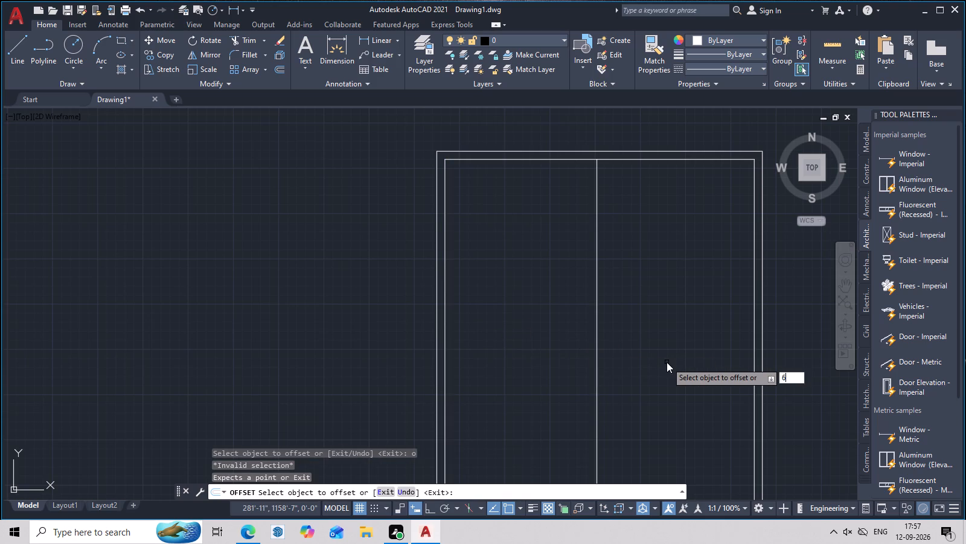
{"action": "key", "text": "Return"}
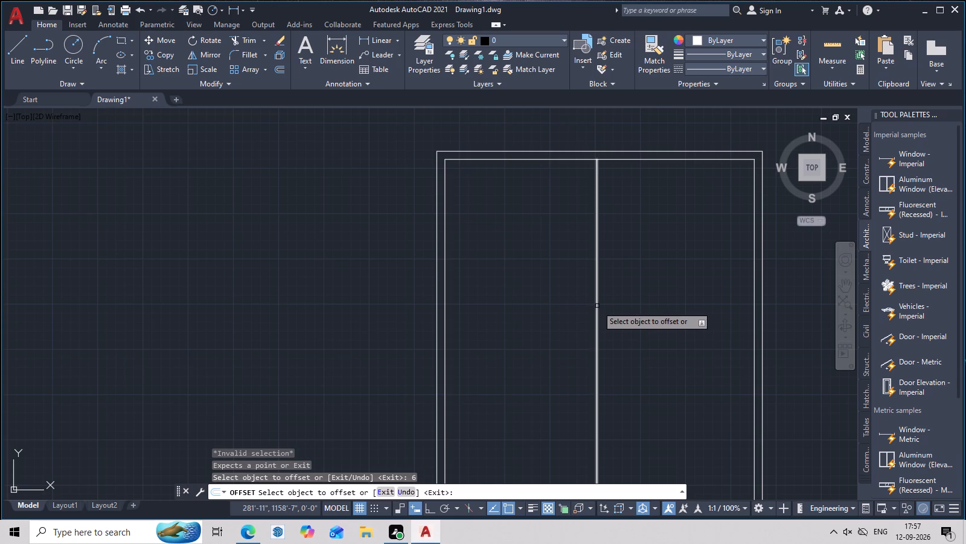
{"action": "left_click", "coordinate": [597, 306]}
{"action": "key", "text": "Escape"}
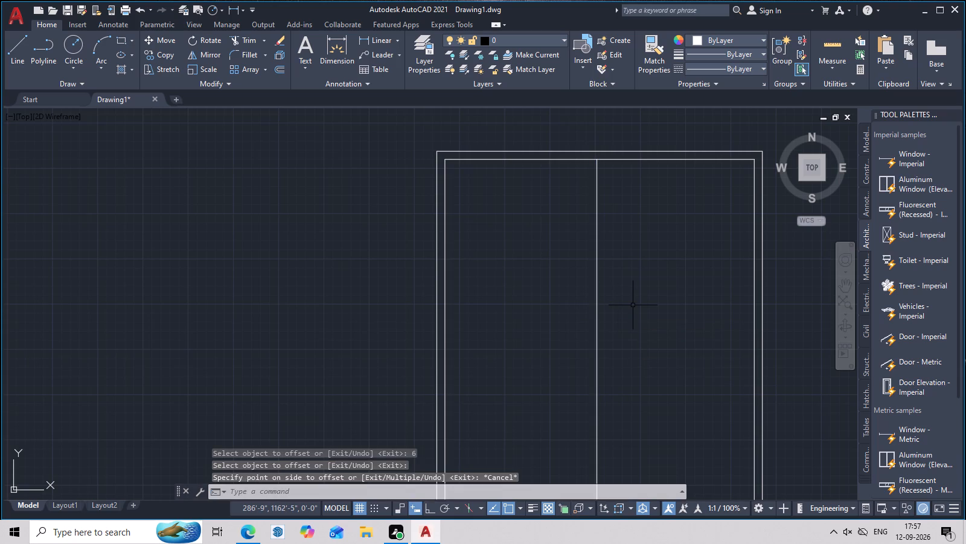
Offset the interior vertical line 6" toward the right side of the plan to form a partition wall.
{"action": "type", "text": "o"}
{"action": "key", "text": "space"}
{"action": "key", "text": "6"}
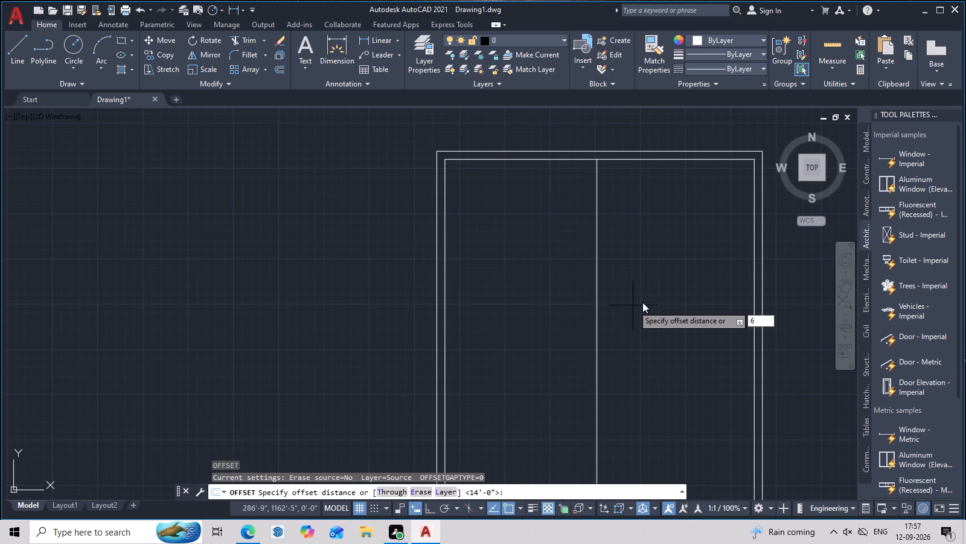
{"action": "key", "text": "space"}
{"action": "left_click", "coordinate": [597, 309]}
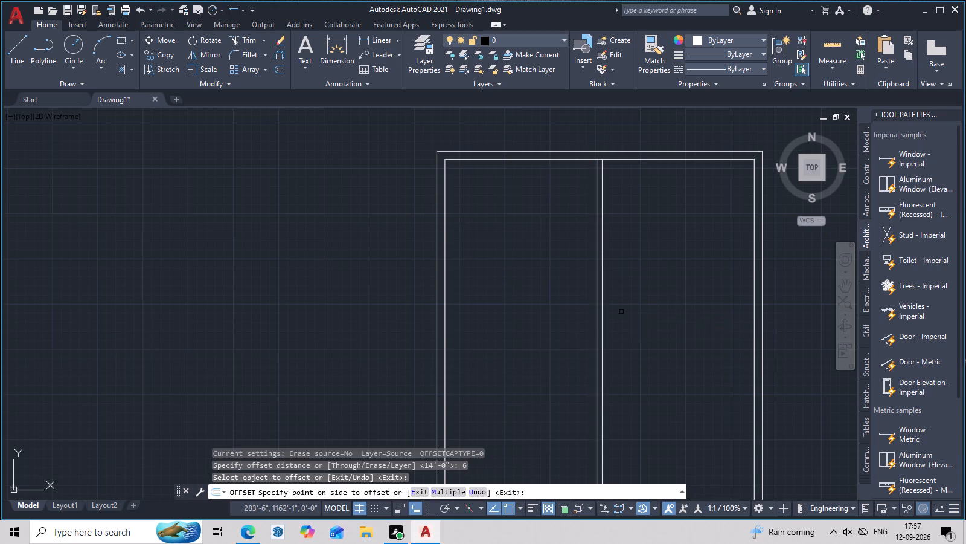
{"action": "left_click", "coordinate": [621, 312]}
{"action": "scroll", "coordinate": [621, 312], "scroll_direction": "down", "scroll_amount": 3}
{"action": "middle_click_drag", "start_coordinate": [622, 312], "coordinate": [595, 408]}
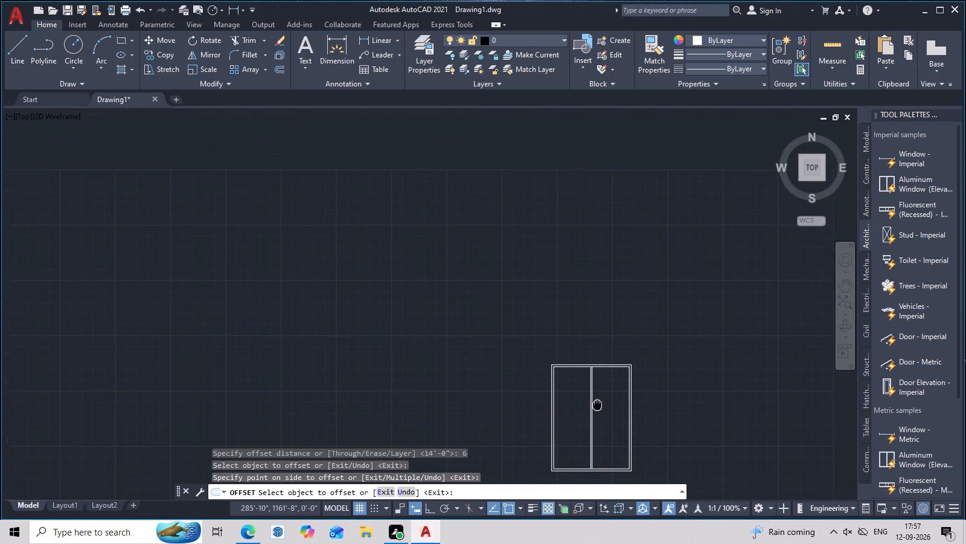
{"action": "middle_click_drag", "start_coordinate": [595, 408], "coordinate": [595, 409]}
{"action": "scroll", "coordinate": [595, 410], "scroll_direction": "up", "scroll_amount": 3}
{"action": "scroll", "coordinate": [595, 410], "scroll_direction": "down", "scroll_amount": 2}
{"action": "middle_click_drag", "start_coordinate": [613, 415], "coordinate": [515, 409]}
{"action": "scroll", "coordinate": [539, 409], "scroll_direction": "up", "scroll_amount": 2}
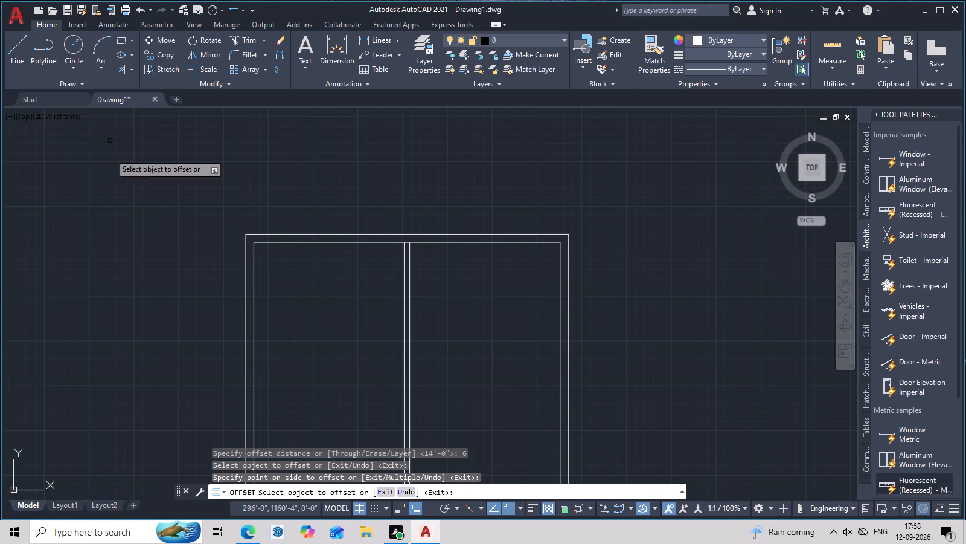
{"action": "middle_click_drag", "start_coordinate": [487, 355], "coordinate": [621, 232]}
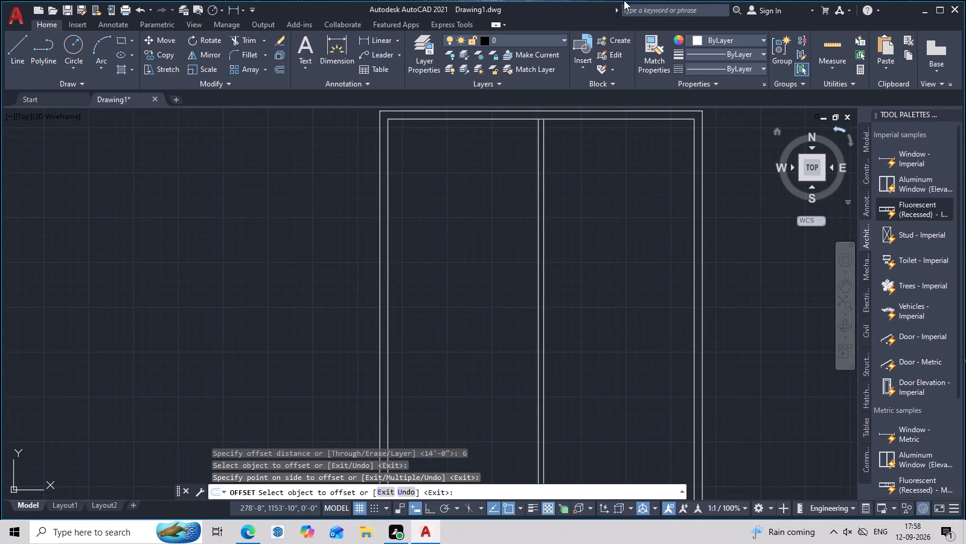
Offset the top horizontal line of the inner rectangle 10'6" down into the plan.
{"action": "scroll", "coordinate": [624, 233], "scroll_direction": "down", "scroll_amount": 1}
{"action": "middle_click_drag", "start_coordinate": [624, 233], "coordinate": [619, 266]}
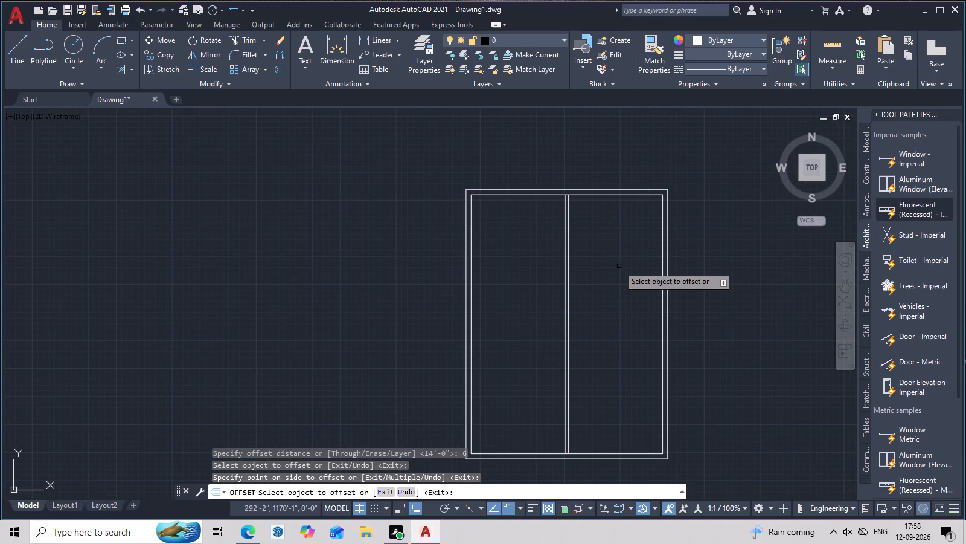
{"action": "key", "text": "Escape"}
{"action": "type", "text": "o"}
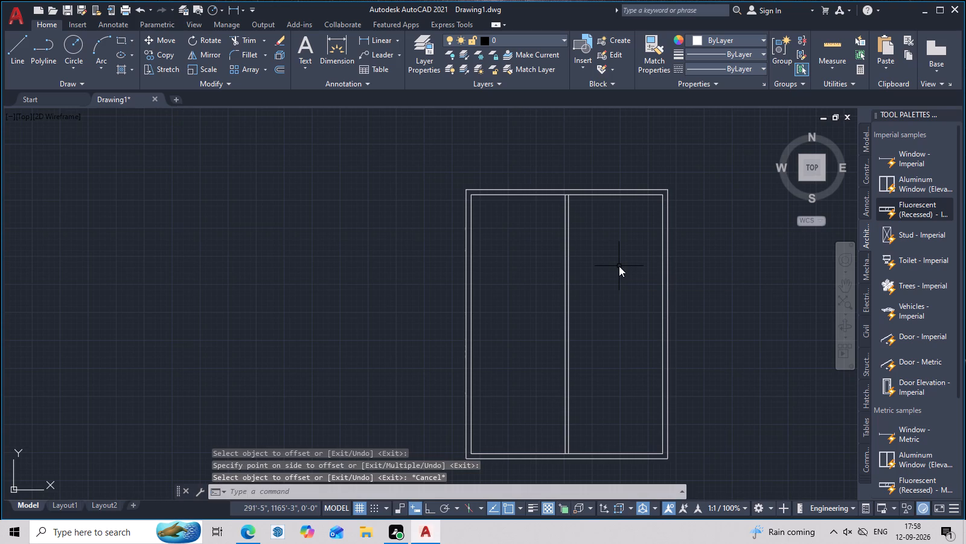
{"action": "key", "text": "space"}
{"action": "type", "text": "10'6\""}
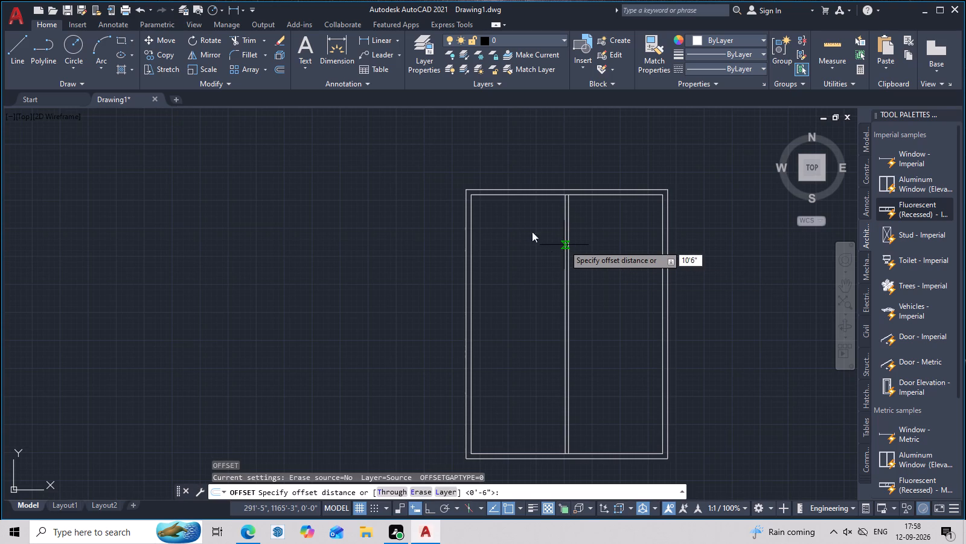
{"action": "key", "text": "space"}
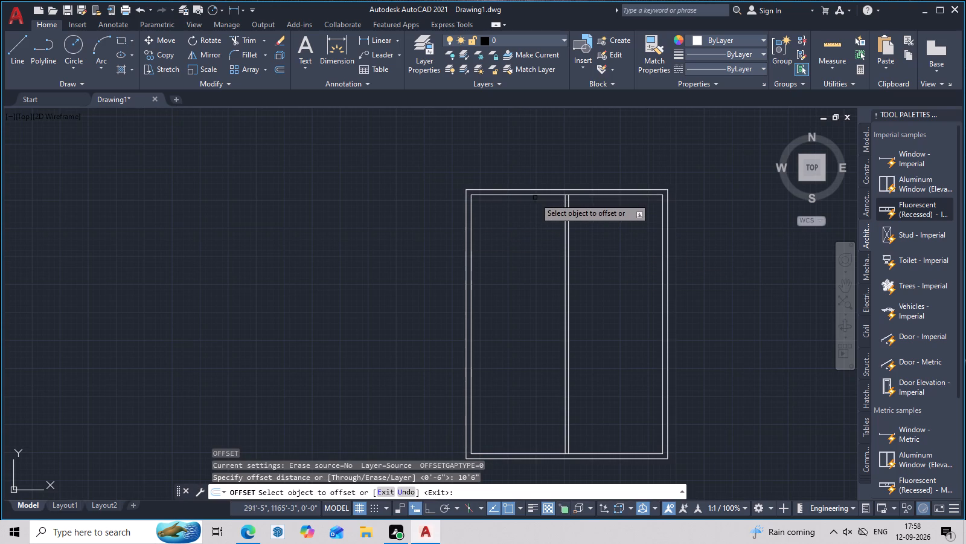
{"action": "left_click", "coordinate": [538, 194]}
{"action": "left_click", "coordinate": [513, 279]}
{"action": "middle_click_drag", "start_coordinate": [538, 299], "coordinate": [508, 302]}
{"action": "key", "text": "Escape"}
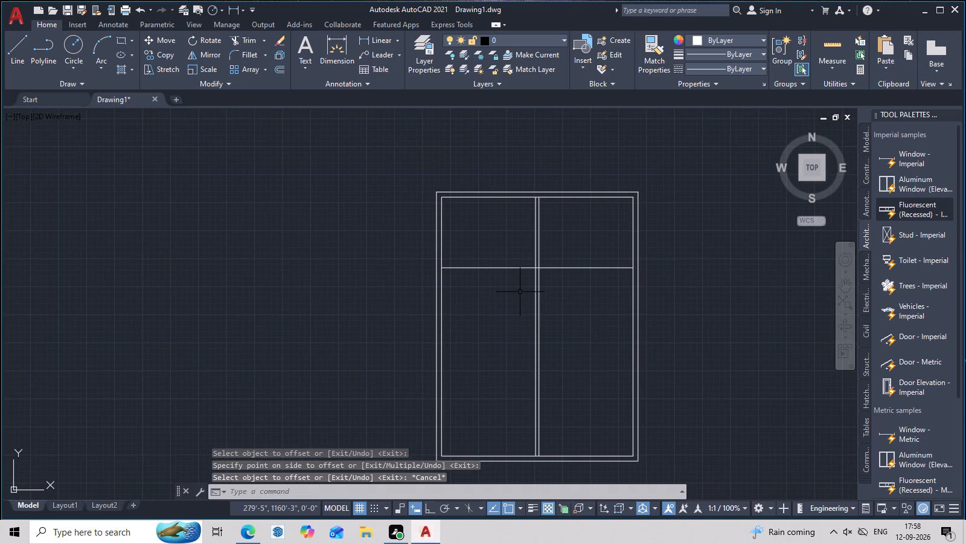
Offset the new horizontal line 6" downward to form a horizontal partition wall.
{"action": "type", "text": "o"}
{"action": "key", "text": "space"}
{"action": "key", "text": "6"}
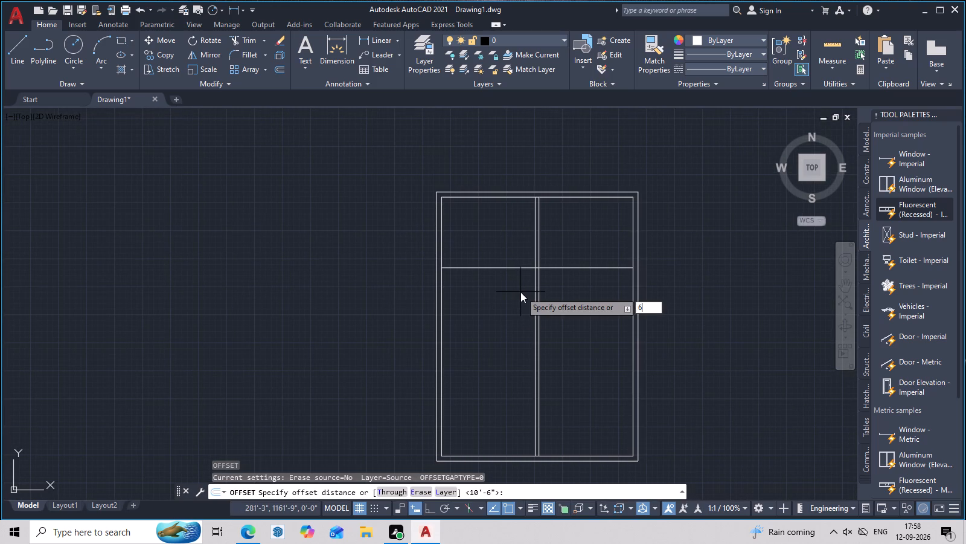
{"action": "key", "text": "Return"}
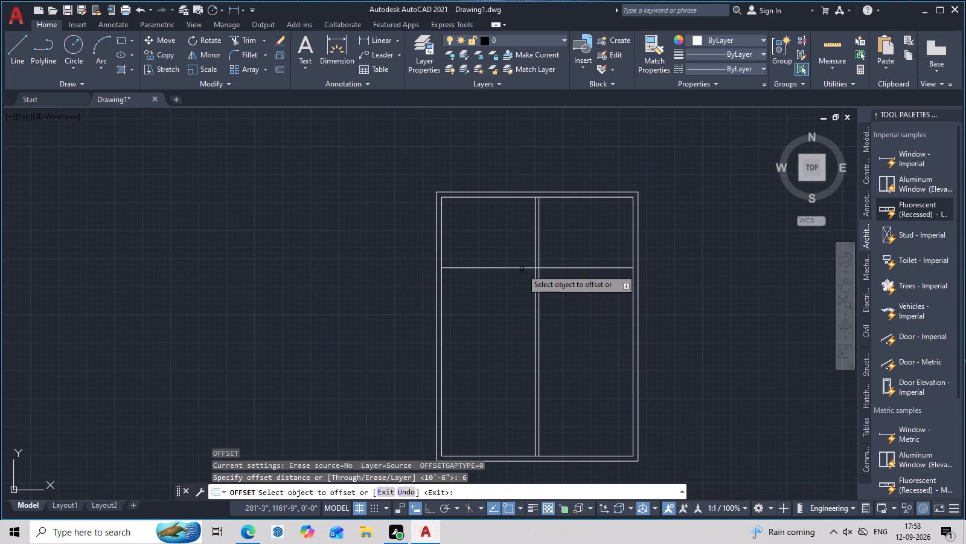
{"action": "left_click", "coordinate": [522, 269]}
{"action": "left_click", "coordinate": [521, 293]}
{"action": "key", "text": "Escape"}
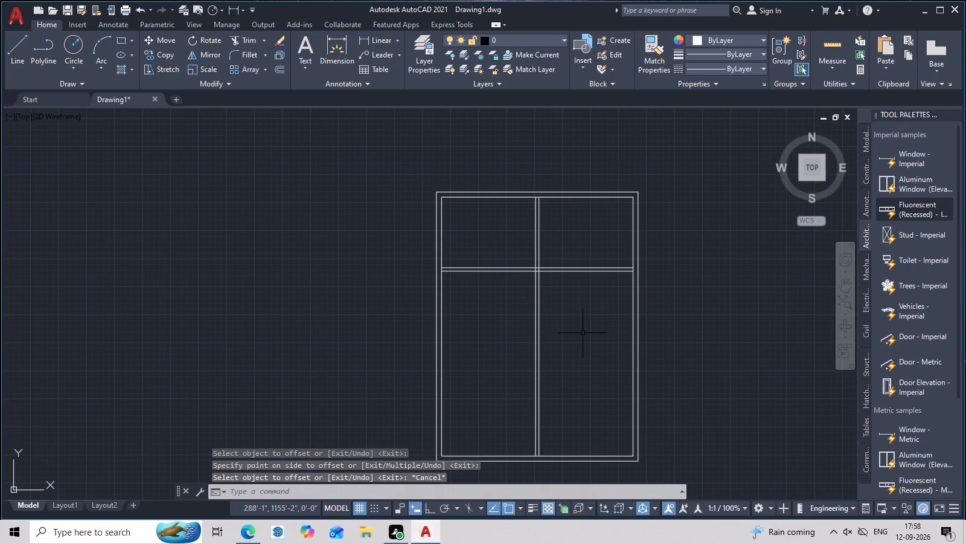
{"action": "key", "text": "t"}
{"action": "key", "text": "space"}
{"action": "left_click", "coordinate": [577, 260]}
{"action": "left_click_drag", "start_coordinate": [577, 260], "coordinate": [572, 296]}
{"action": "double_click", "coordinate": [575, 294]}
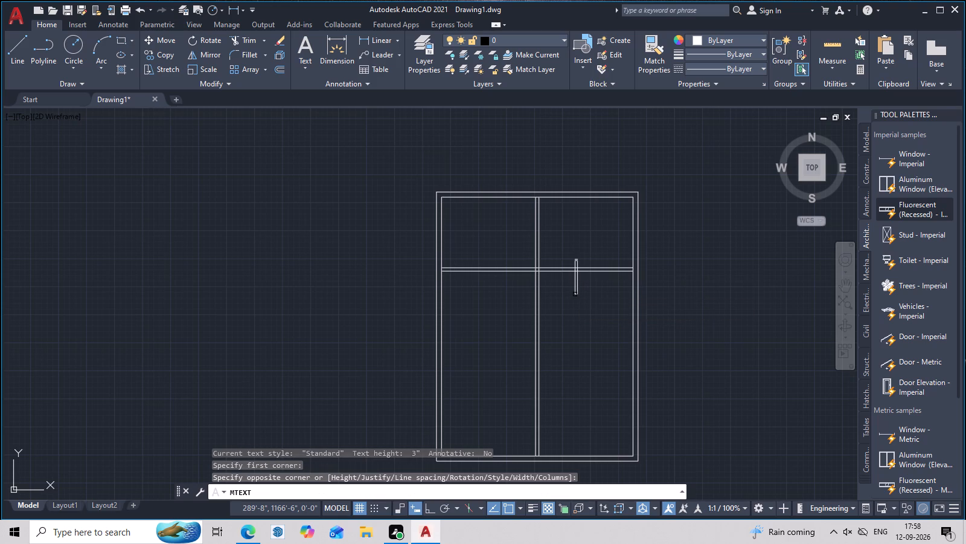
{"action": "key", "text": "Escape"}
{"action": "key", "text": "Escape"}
Trim both horizontal partition lines to the right of the vertical partition, keeping the wall only in the left part of the plan.
{"action": "type", "text": "tr"}
{"action": "key", "text": "space"}
{"action": "double_click", "coordinate": [589, 266]}
{"action": "left_click", "coordinate": [588, 273]}
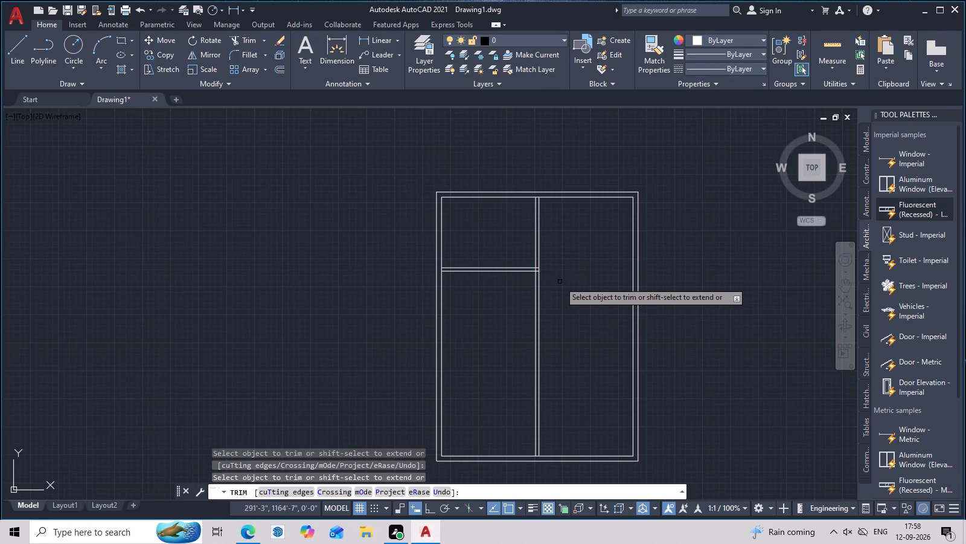
{"action": "middle_click_drag", "start_coordinate": [562, 284], "coordinate": [560, 295]}
{"action": "key", "text": "Escape"}
Offset the top horizontal line of the inner rectangle 14'6" down into the plan.
{"action": "type", "text": "o"}
{"action": "key", "text": "space"}
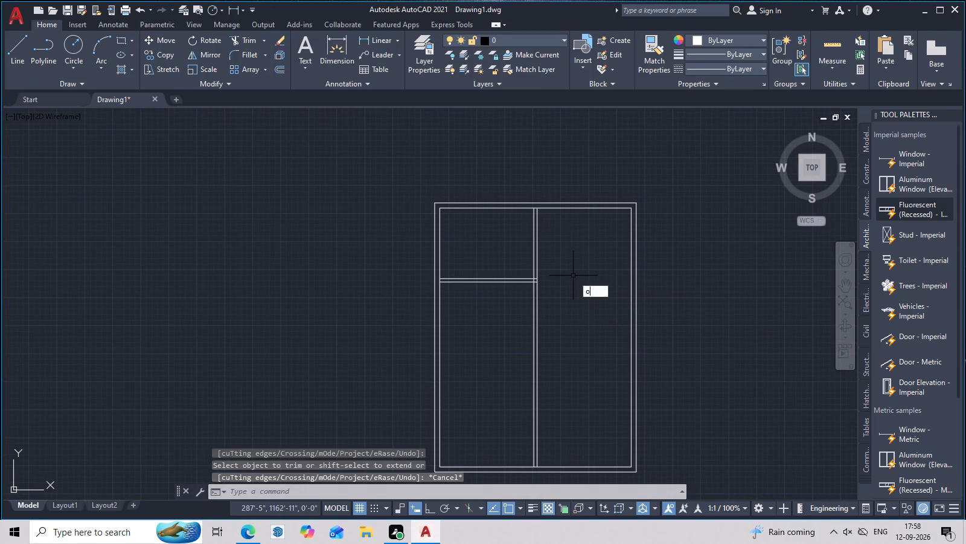
{"action": "type", "text": "14'6"}
{"action": "key", "text": "shift+quotedbl"}
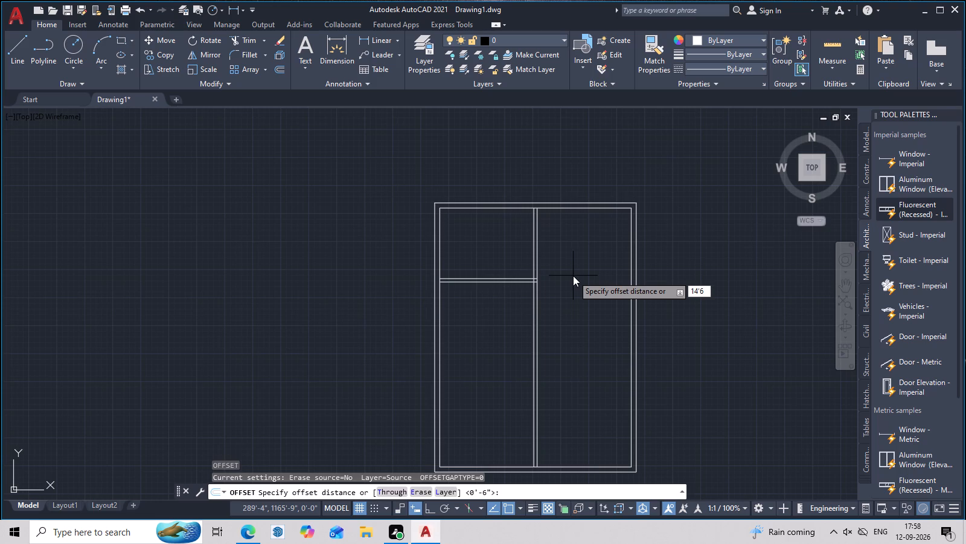
{"action": "key", "text": "Return"}
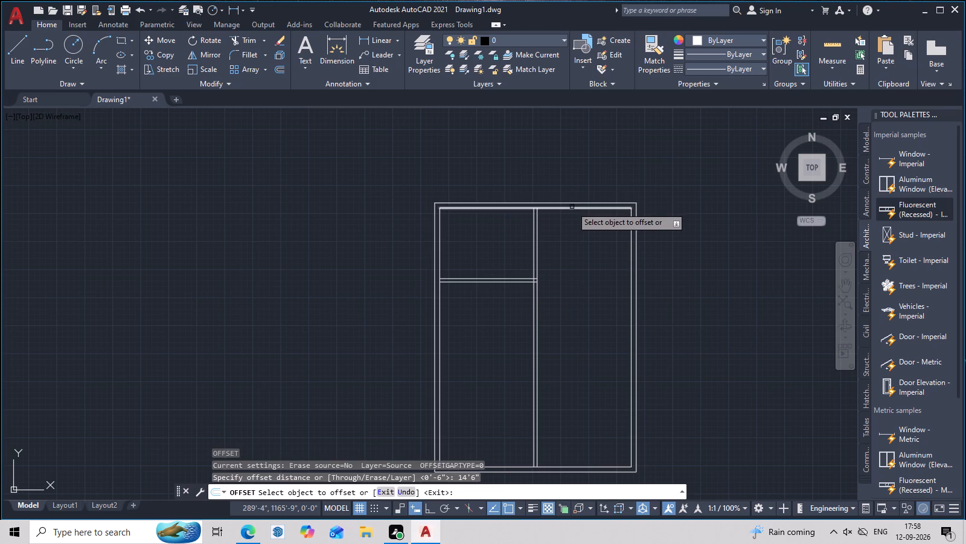
{"action": "left_click", "coordinate": [577, 209]}
{"action": "left_click", "coordinate": [561, 360]}
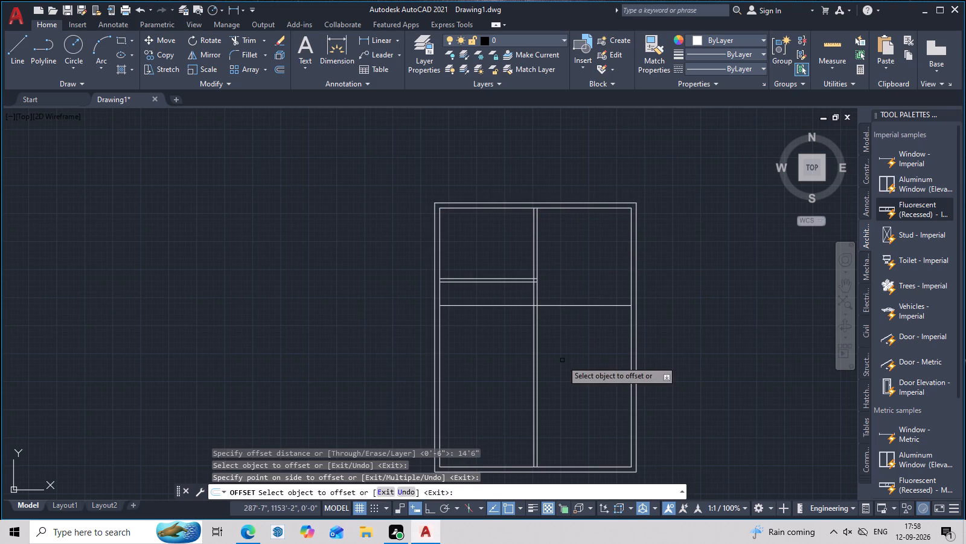
{"action": "key", "text": "Escape"}
Offset the new lower horizontal line 6" downward to form a second horizontal partition wall.
{"action": "type", "text": "o"}
{"action": "key", "text": "space"}
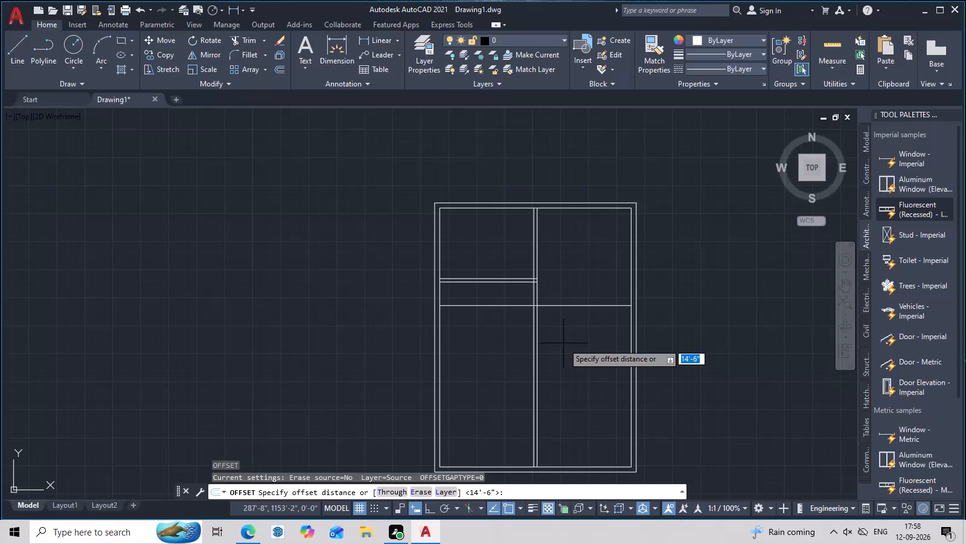
{"action": "key", "text": "3"}
{"action": "key", "text": "BackSpace"}
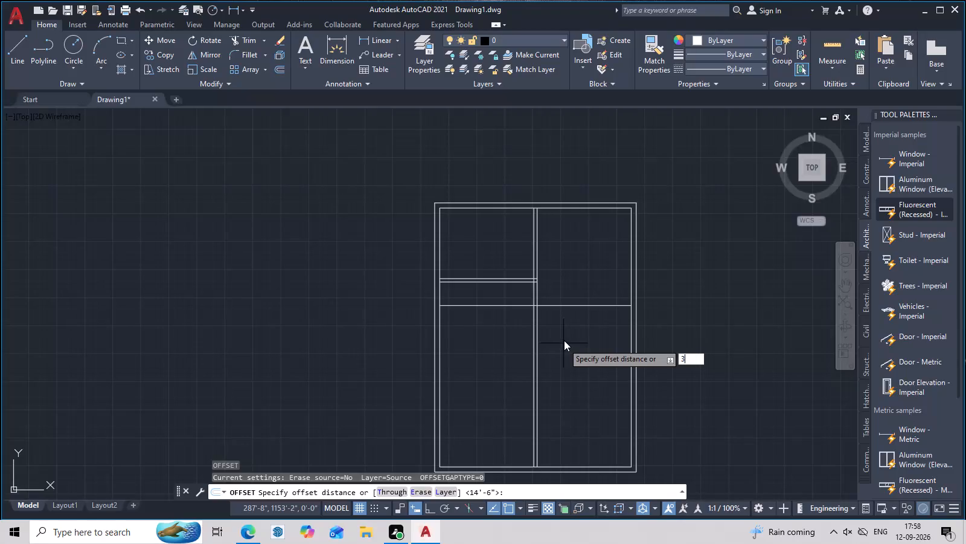
{"action": "key", "text": "6"}
{"action": "key", "text": "space"}
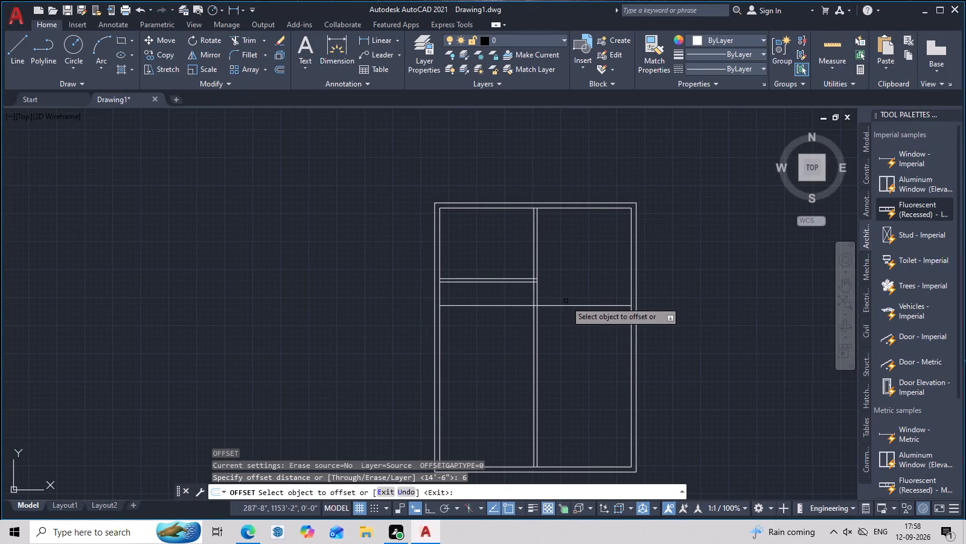
{"action": "left_click", "coordinate": [569, 305]}
{"action": "left_click", "coordinate": [569, 328]}
{"action": "key", "text": "Escape"}
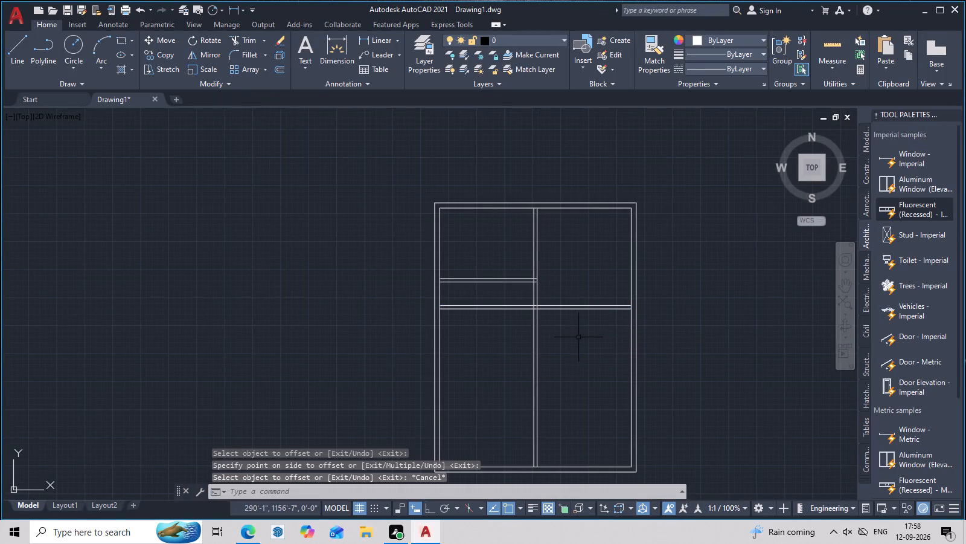
Trim both lines of the lower horizontal partition to the left of the vertical partition, keeping only the right-hand part.
{"action": "type", "text": "tr"}
{"action": "key", "text": "space"}
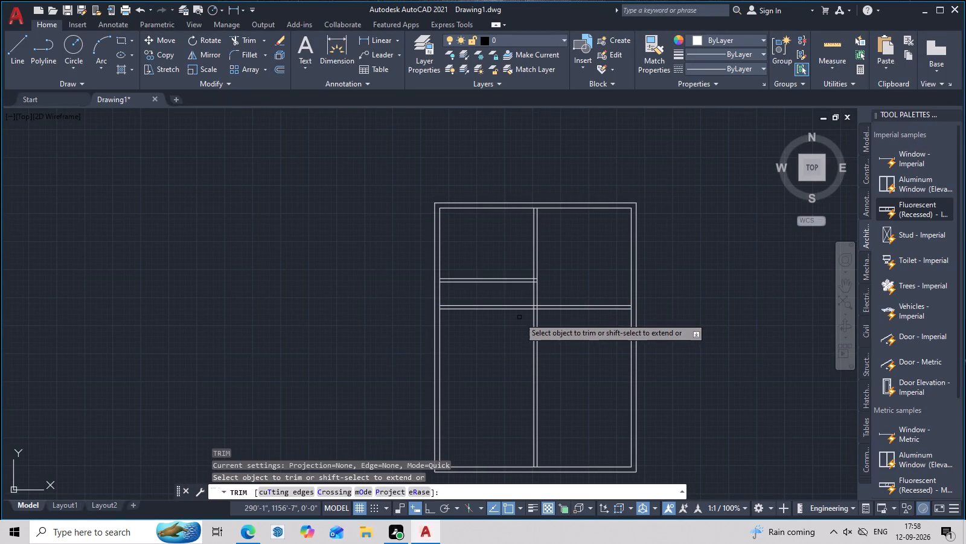
{"action": "left_click", "coordinate": [525, 306]}
{"action": "left_click", "coordinate": [522, 308]}
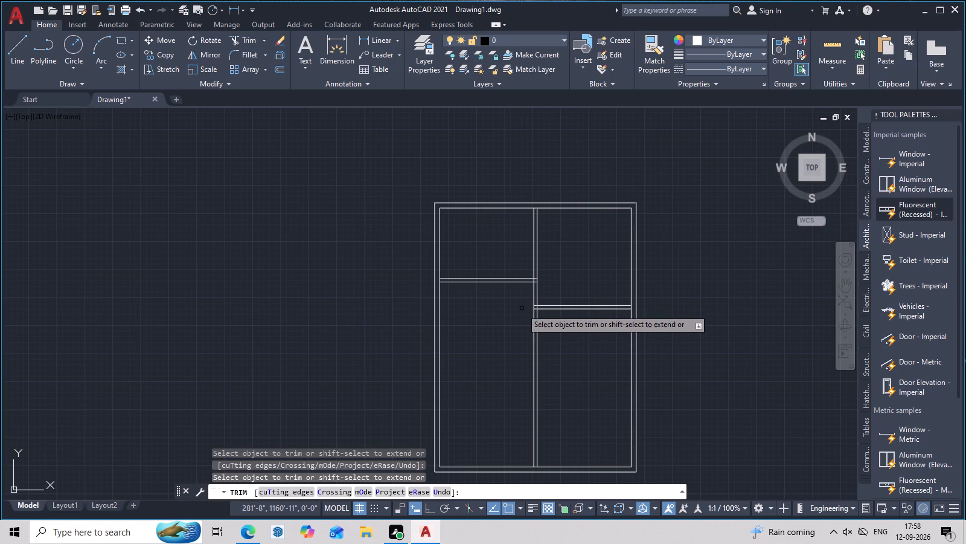
{"action": "middle_click_drag", "start_coordinate": [614, 350], "coordinate": [623, 318]}
{"action": "key", "text": "Escape"}
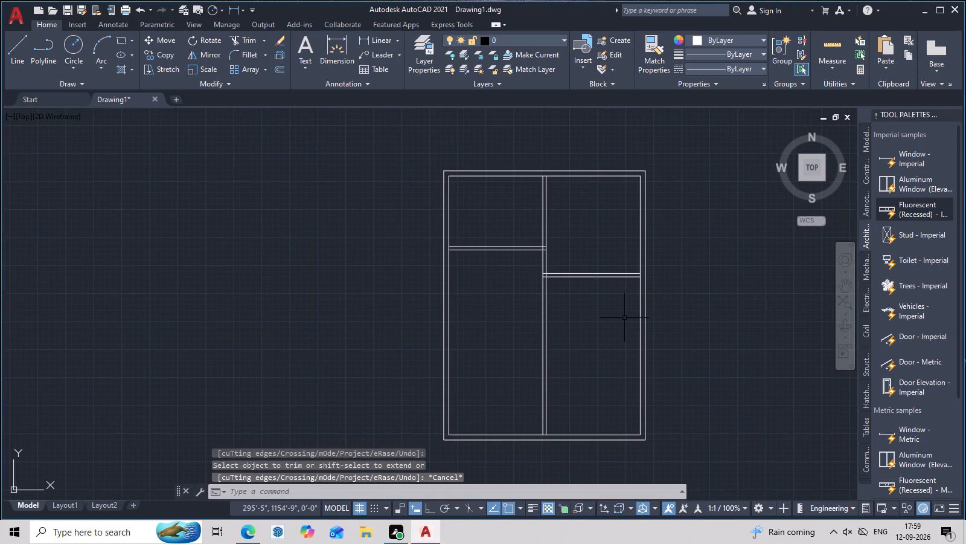
Trim both vertical partition lines below the right-hand horizontal partition, opening up the lower part of the plan.
{"action": "scroll", "coordinate": [624, 318], "scroll_direction": "up", "scroll_amount": 3}
{"action": "scroll", "coordinate": [487, 310], "scroll_direction": "down", "scroll_amount": 4}
{"action": "middle_click_drag", "start_coordinate": [477, 310], "coordinate": [551, 297]}
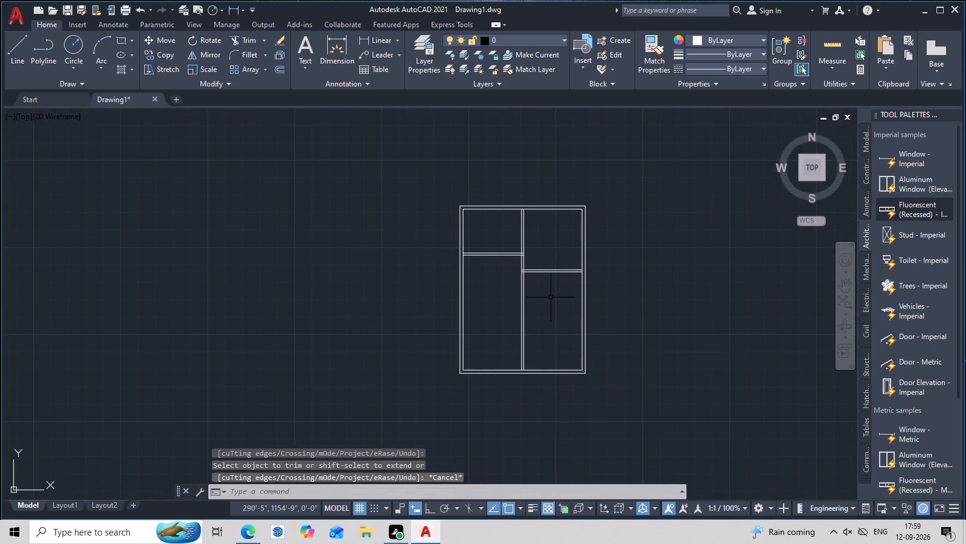
{"action": "middle_click_drag", "start_coordinate": [546, 299], "coordinate": [569, 279]}
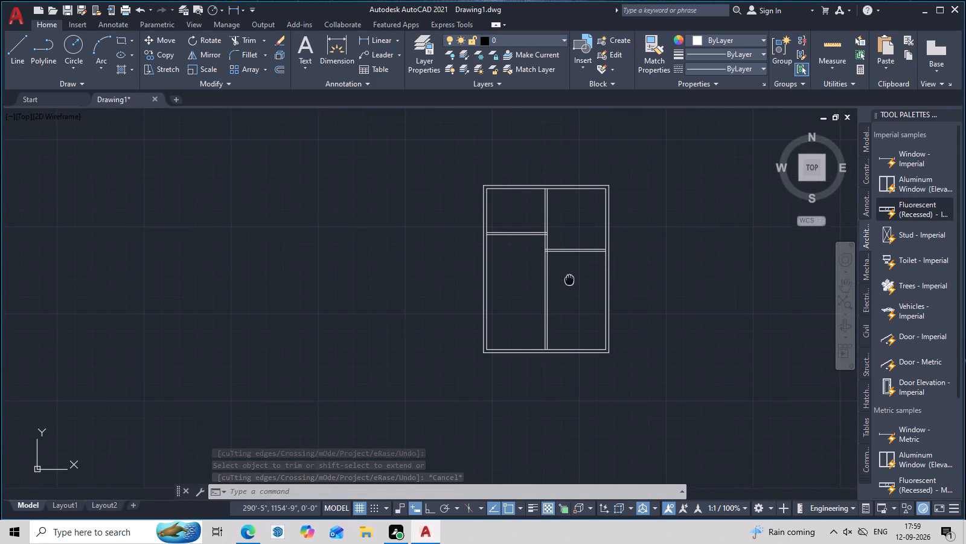
{"action": "middle_click_drag", "start_coordinate": [569, 279], "coordinate": [569, 277]}
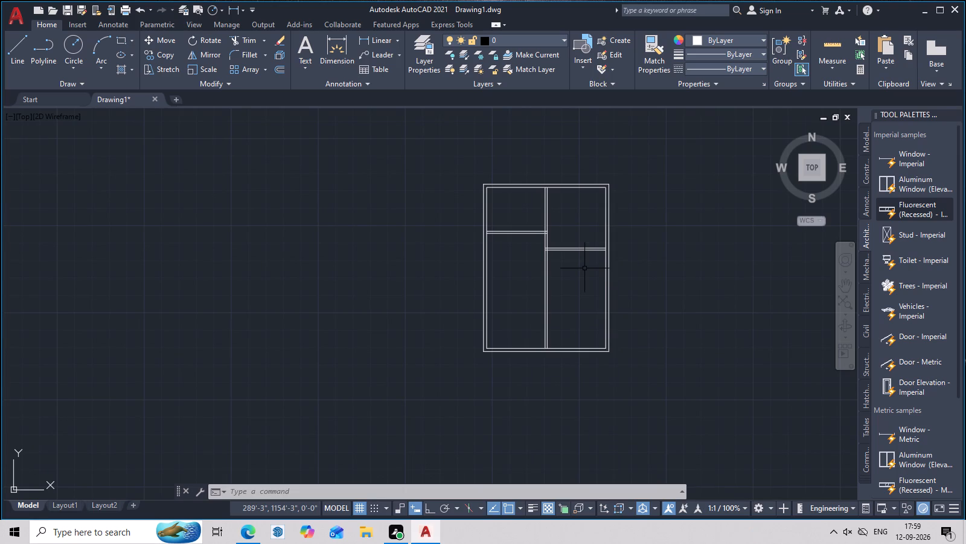
{"action": "scroll", "coordinate": [584, 280], "scroll_direction": "up", "scroll_amount": 2}
{"action": "key", "text": "Escape"}
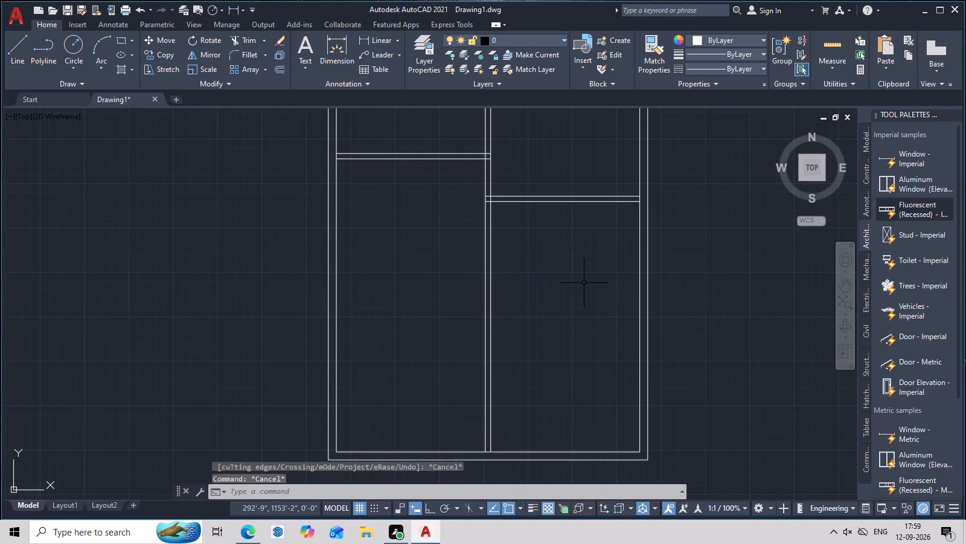
{"action": "type", "text": "tr"}
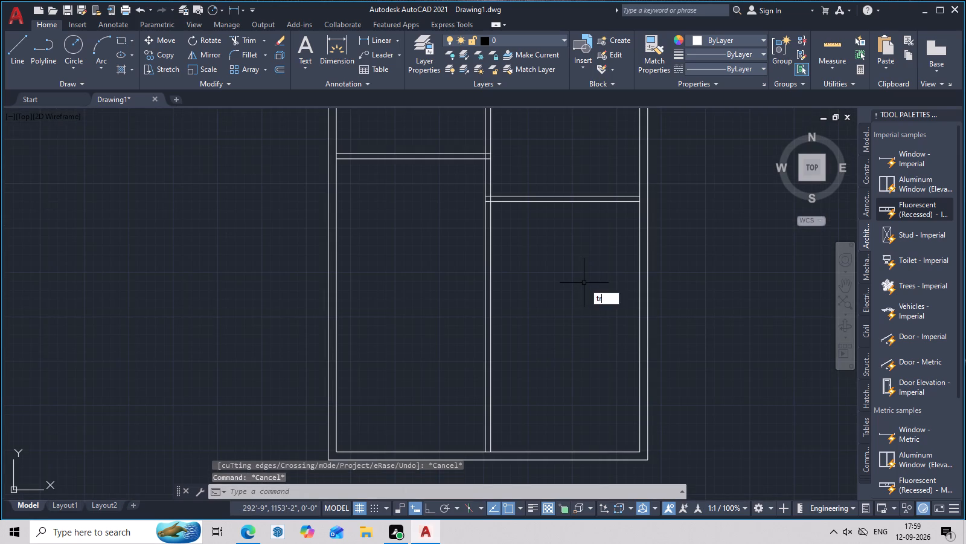
{"action": "key", "text": "space"}
{"action": "left_click_drag", "start_coordinate": [577, 283], "coordinate": [523, 288]}
{"action": "left_click_drag", "start_coordinate": [491, 291], "coordinate": [462, 294]}
{"action": "left_click_drag", "start_coordinate": [453, 295], "coordinate": [446, 295]}
{"action": "left_click", "coordinate": [488, 277]}
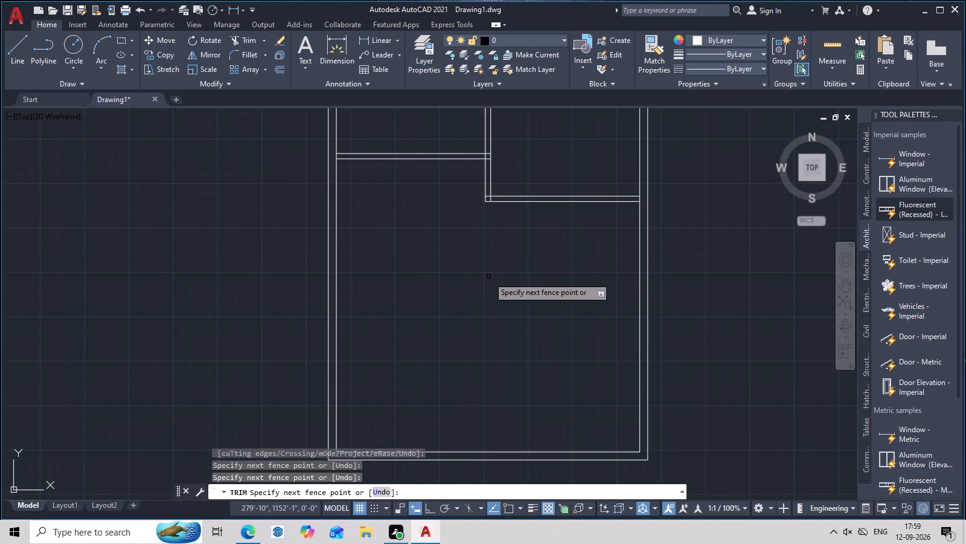
{"action": "middle_click_drag", "start_coordinate": [513, 285], "coordinate": [513, 308]}
{"action": "scroll", "coordinate": [514, 309], "scroll_direction": "up", "scroll_amount": 1}
{"action": "scroll", "coordinate": [514, 309], "scroll_direction": "down", "scroll_amount": 2}
{"action": "middle_click_drag", "start_coordinate": [517, 309], "coordinate": [499, 316]}
{"action": "key", "text": "Escape"}
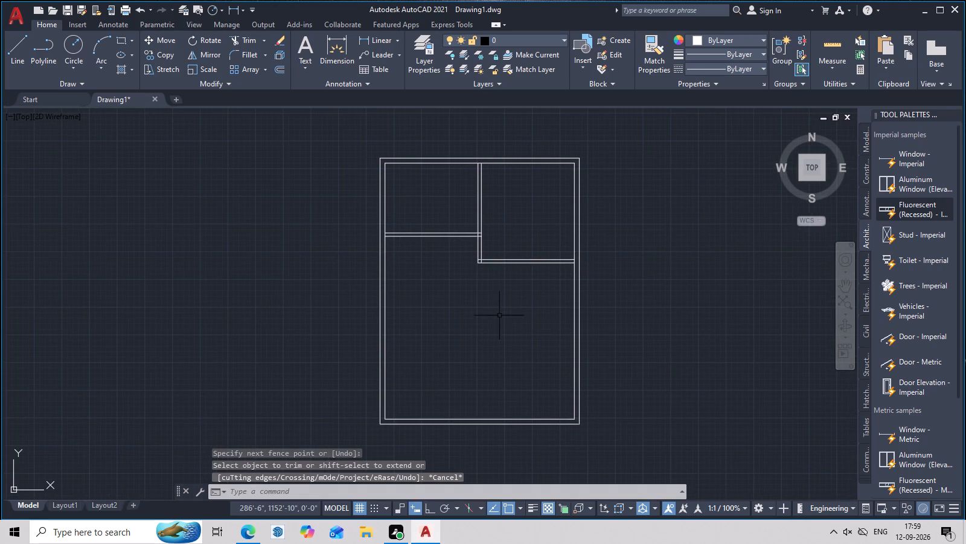
Offset the right vertical line of the inner rectangle 6' toward the inside of the plan.
{"action": "type", "text": "o"}
{"action": "key", "text": "space"}
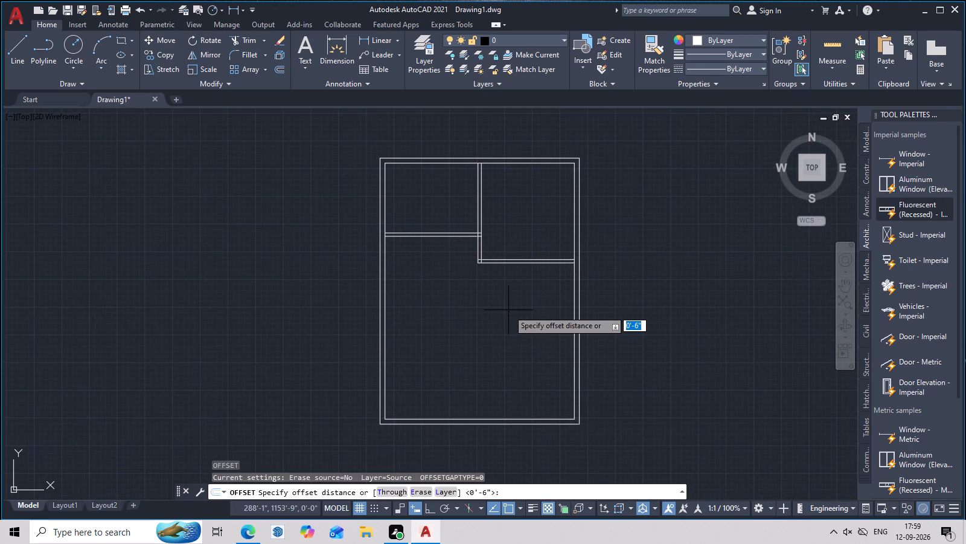
{"action": "type", "text": "6'6"}
{"action": "key", "text": "apostrophe"}
{"action": "key", "text": "BackSpace"}
{"action": "key", "text": "BackSpace"}
{"action": "key", "text": "Return"}
{"action": "left_click", "coordinate": [574, 299]}
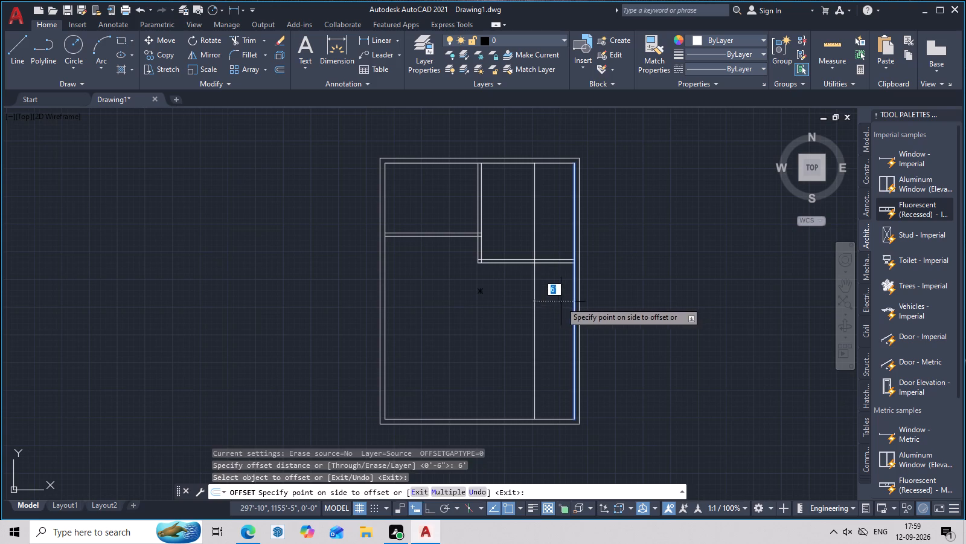
{"action": "left_click", "coordinate": [552, 304]}
{"action": "key", "text": "Escape"}
Offset the new vertical line 6" toward the inside of the plan to form a second vertical partition wall.
{"action": "type", "text": "o"}
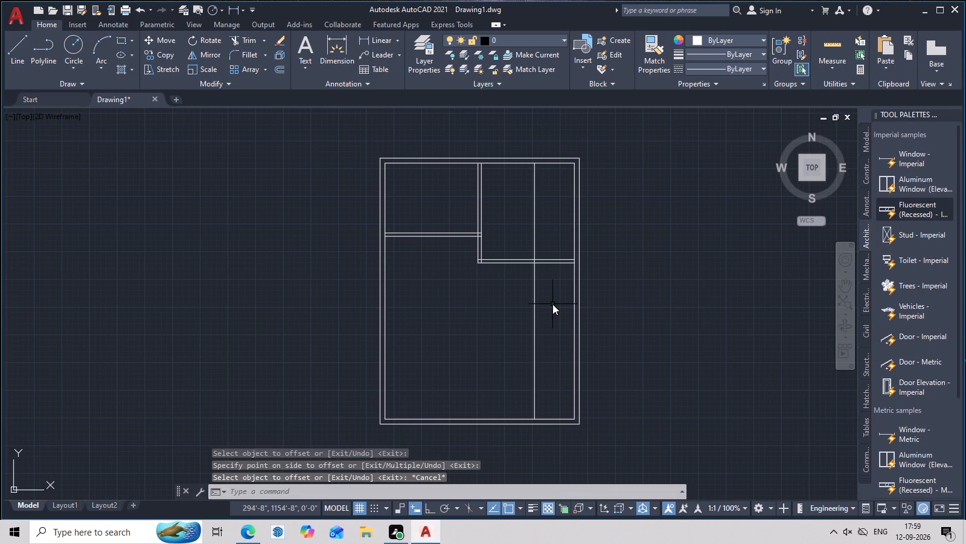
{"action": "key", "text": "space"}
{"action": "key", "text": "6"}
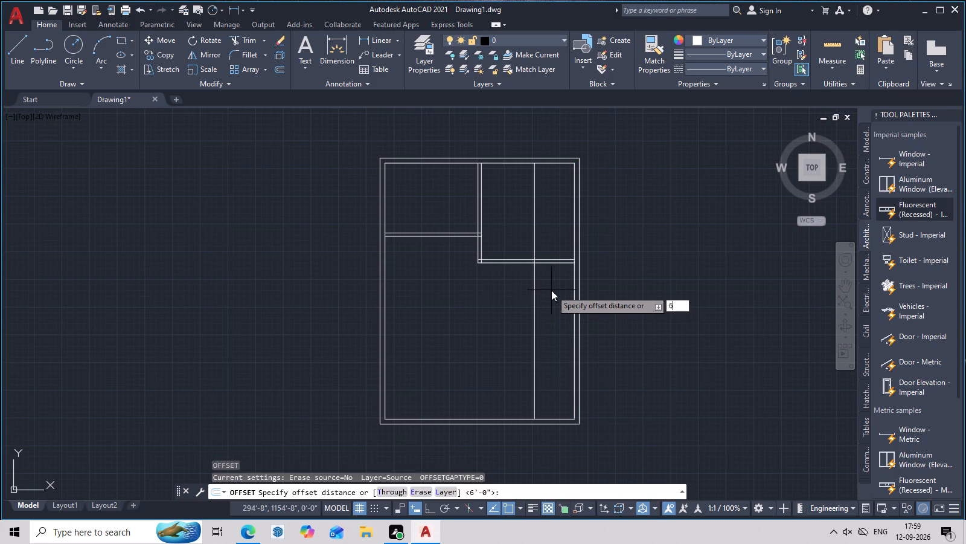
{"action": "key", "text": "space"}
{"action": "left_click", "coordinate": [536, 297]}
{"action": "left_click", "coordinate": [499, 305]}
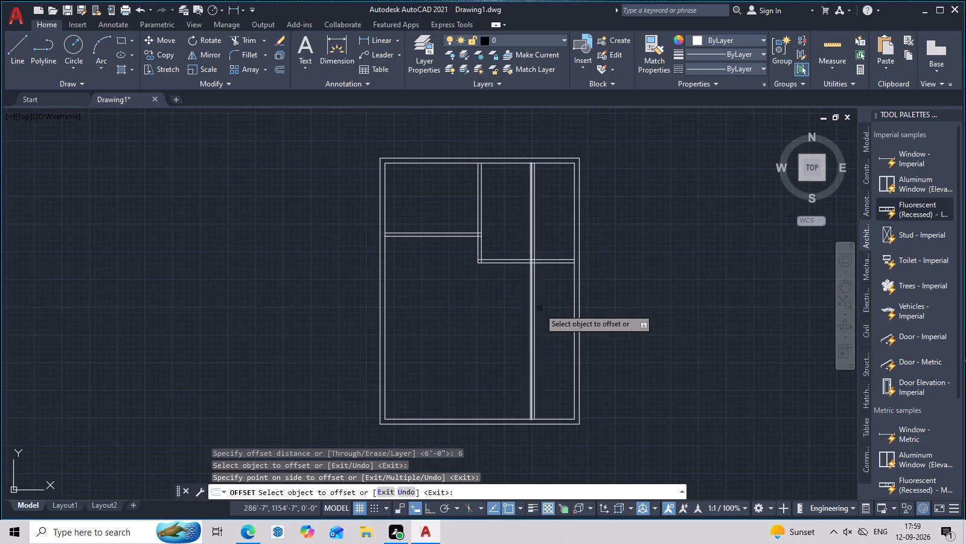
{"action": "middle_click_drag", "start_coordinate": [548, 310], "coordinate": [563, 282]}
{"action": "scroll", "coordinate": [569, 280], "scroll_direction": "up", "scroll_amount": 2}
{"action": "middle_click_drag", "start_coordinate": [569, 280], "coordinate": [578, 314]}
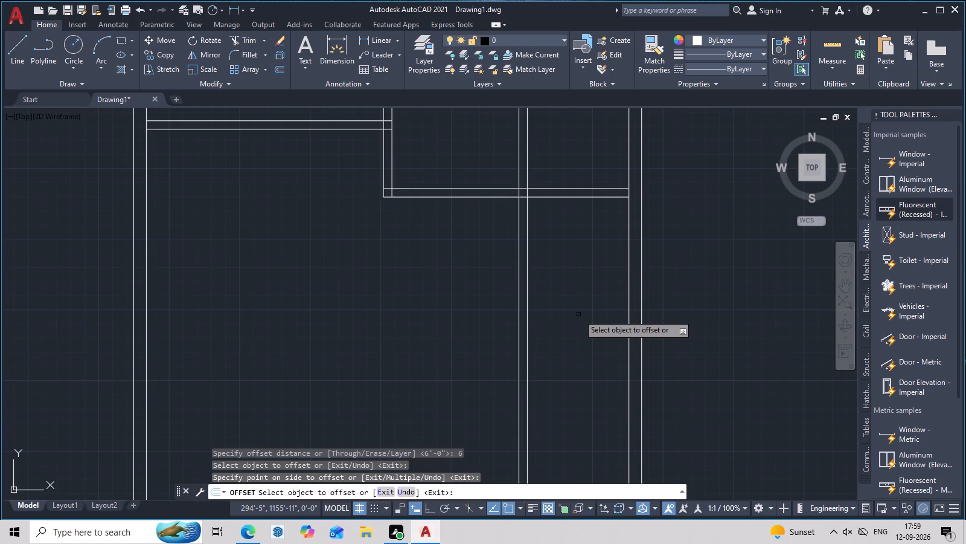
{"action": "key", "text": "Escape"}
Offset the bottom line of the right-hand horizontal partition 6' downward.
{"action": "type", "text": "o"}
{"action": "key", "text": "space"}
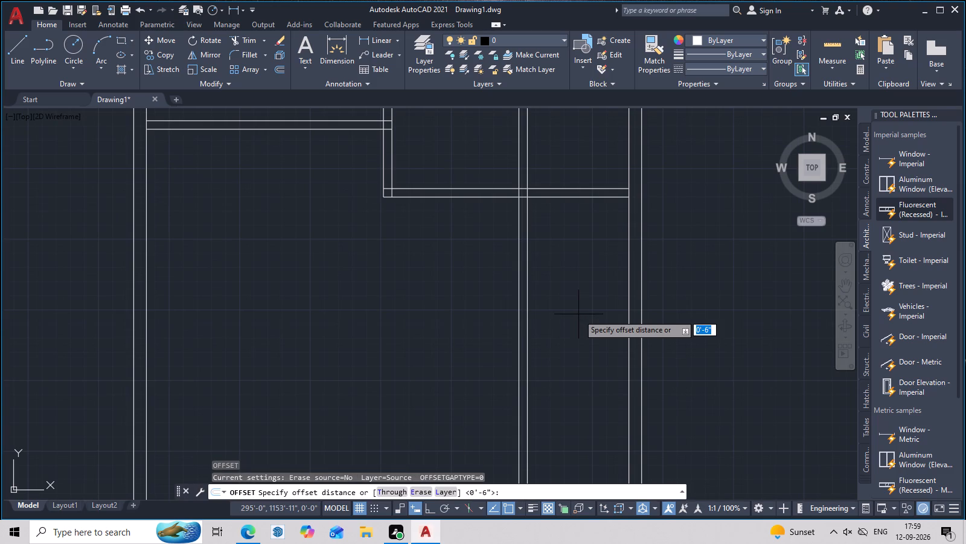
{"action": "key", "text": "6"}
{"action": "key", "text": "apostrophe"}
{"action": "key", "text": "space"}
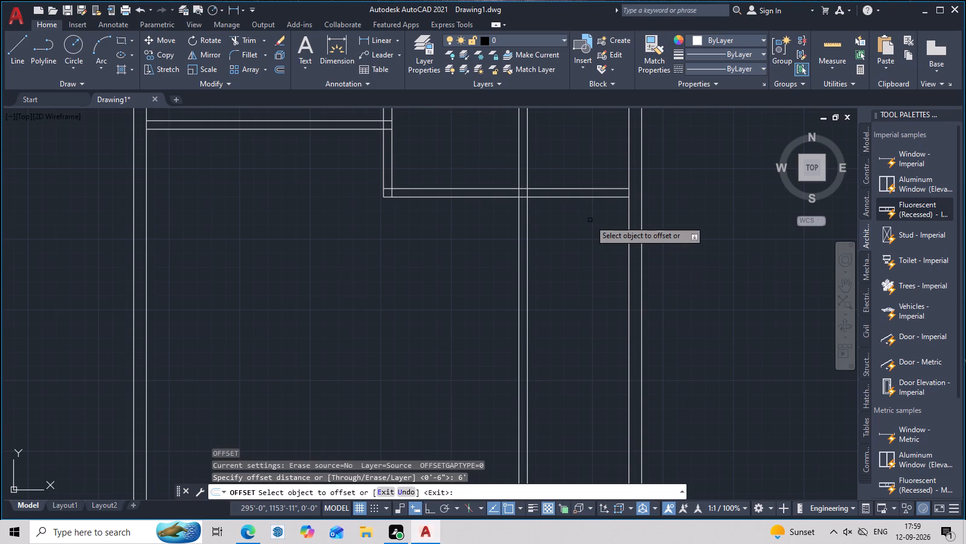
{"action": "left_click", "coordinate": [585, 196]}
{"action": "left_click", "coordinate": [560, 338]}
{"action": "key", "text": "space"}
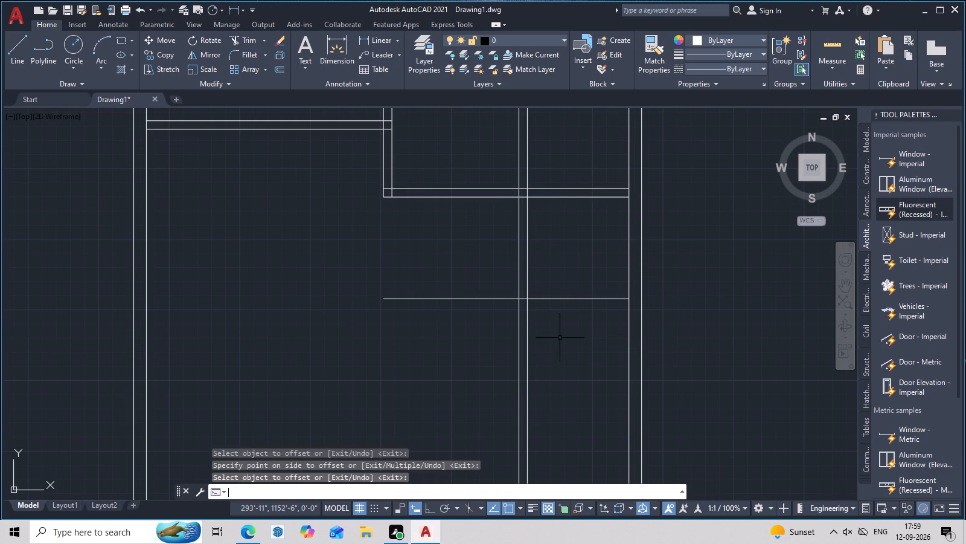
Offset the new horizontal line 6" downward to form another horizontal partition wall.
{"action": "key", "text": "space"}
{"action": "key", "text": "6"}
{"action": "key", "text": "space"}
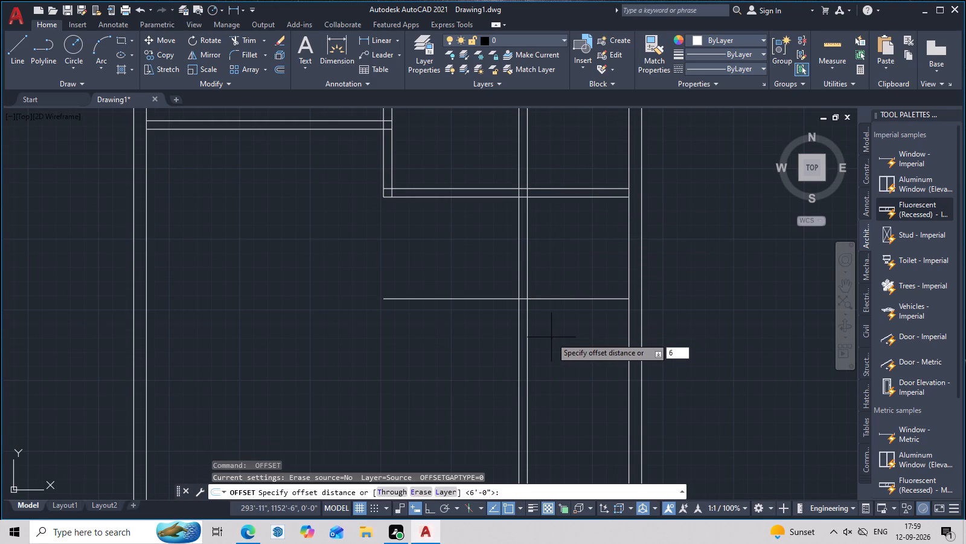
{"action": "left_click", "coordinate": [558, 299]}
{"action": "left_click", "coordinate": [560, 348]}
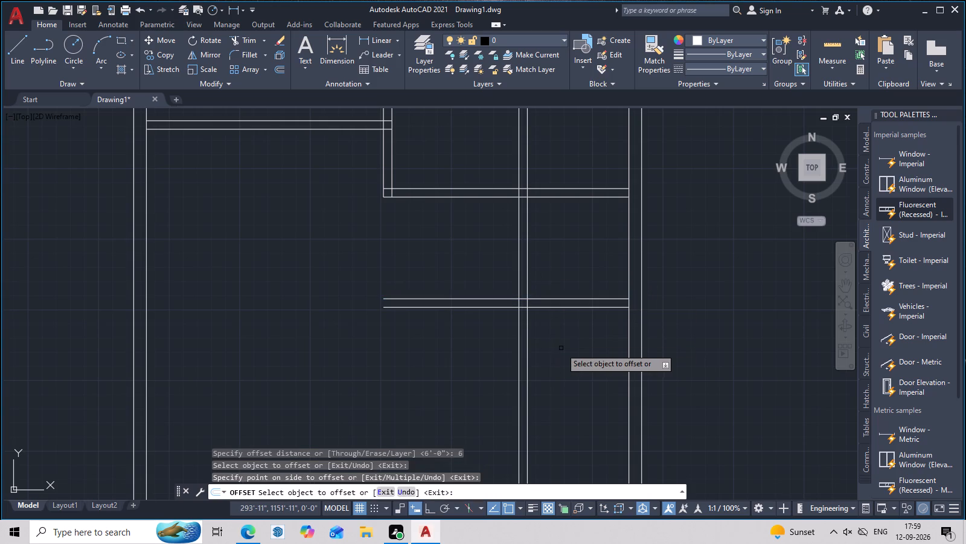
{"action": "key", "text": "Escape"}
Trim the new vertical and horizontal partitions where they overrun their shared corner, below and to the left of it.
{"action": "type", "text": "tr"}
{"action": "key", "text": "space"}
{"action": "left_click_drag", "start_coordinate": [562, 348], "coordinate": [465, 357]}
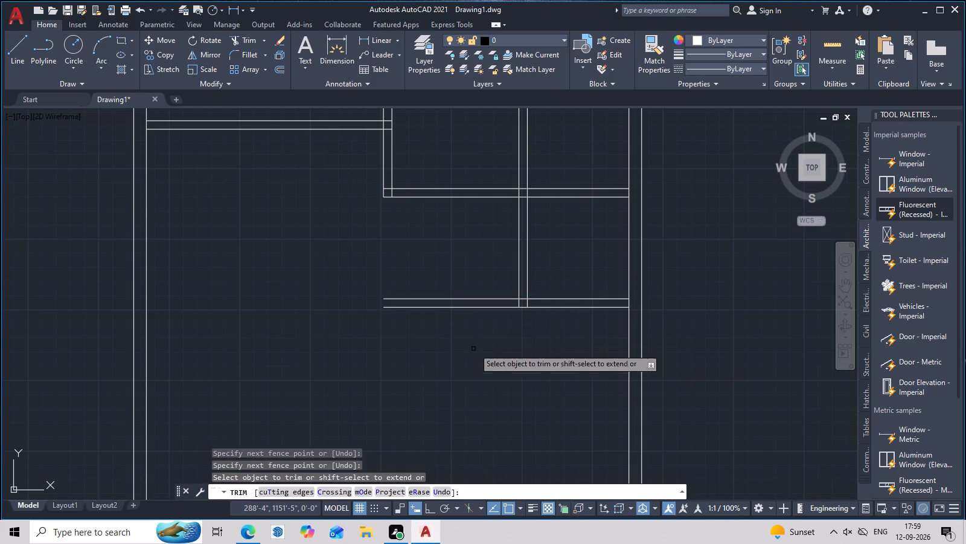
{"action": "left_click_drag", "start_coordinate": [469, 276], "coordinate": [458, 340]}
{"action": "scroll", "coordinate": [466, 337], "scroll_direction": "down", "scroll_amount": 2}
{"action": "middle_click_drag", "start_coordinate": [475, 354], "coordinate": [492, 403]}
{"action": "key", "text": "Escape"}
Trim the new vertical partition lines above and within the upper right-hand horizontal partition, keeping only the small room's side wall.
{"action": "scroll", "coordinate": [513, 316], "scroll_direction": "up", "scroll_amount": 2}
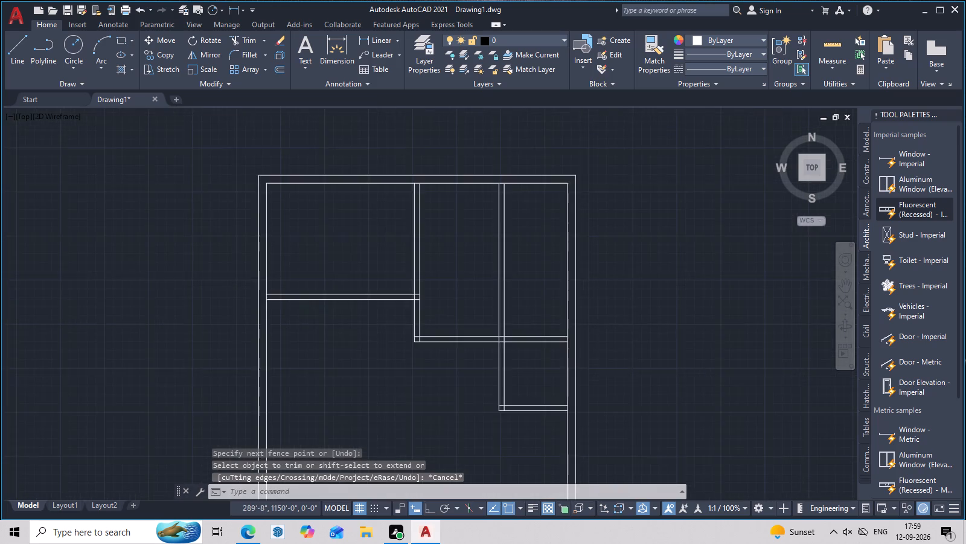
{"action": "middle_click_drag", "start_coordinate": [514, 314], "coordinate": [540, 291]}
{"action": "type", "text": "tr"}
{"action": "key", "text": "space"}
{"action": "left_click", "coordinate": [561, 285]}
{"action": "left_click_drag", "start_coordinate": [561, 285], "coordinate": [473, 293]}
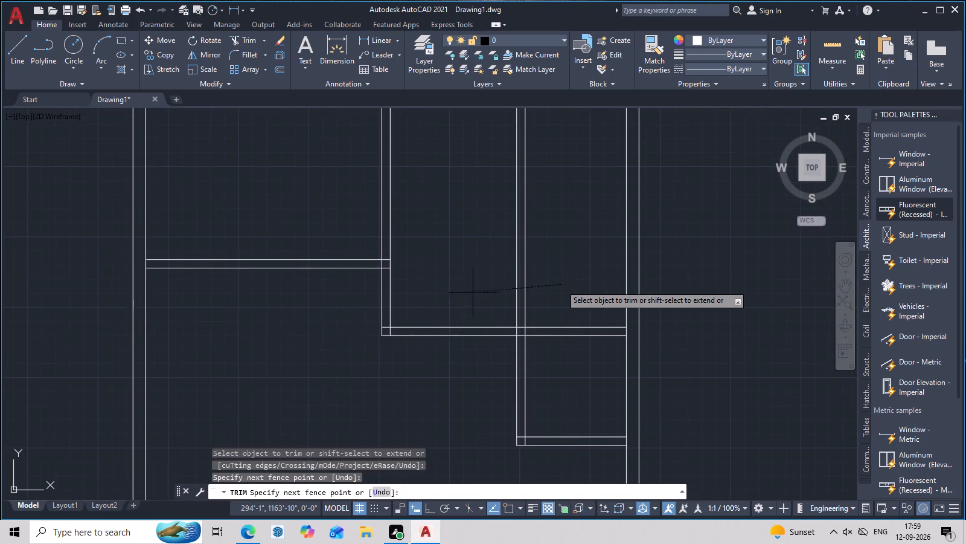
{"action": "left_click_drag", "start_coordinate": [473, 293], "coordinate": [469, 293]}
{"action": "double_click", "coordinate": [488, 299]}
{"action": "scroll", "coordinate": [520, 338], "scroll_direction": "up", "scroll_amount": 6}
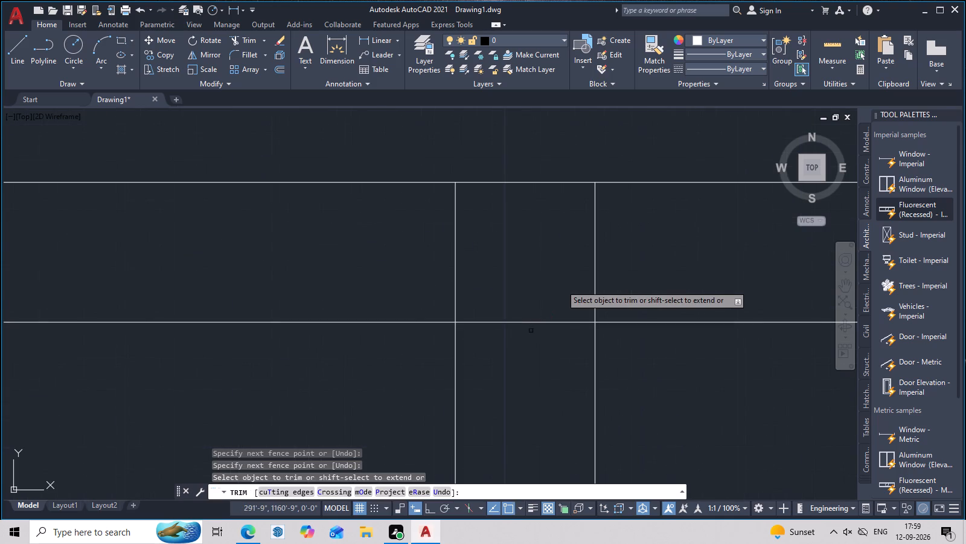
{"action": "left_click", "coordinate": [625, 256]}
{"action": "left_click_drag", "start_coordinate": [616, 257], "coordinate": [435, 265]}
{"action": "scroll", "coordinate": [435, 265], "scroll_direction": "down", "scroll_amount": 6}
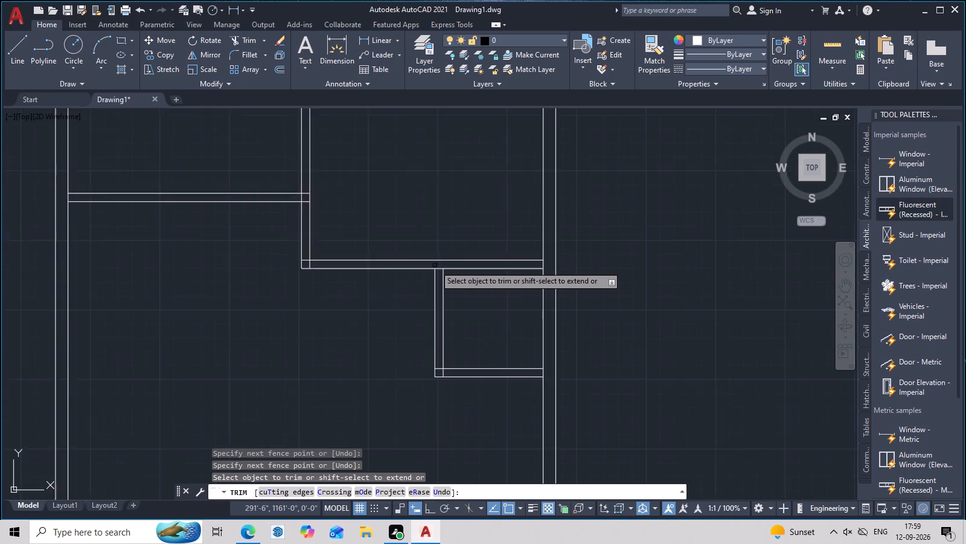
{"action": "scroll", "coordinate": [435, 265], "scroll_direction": "down", "scroll_amount": 2}
{"action": "middle_click_drag", "start_coordinate": [458, 306], "coordinate": [502, 276]}
{"action": "key", "text": "Escape"}
Offset the bottom line of the small room's lower partition 10' downward.
{"action": "scroll", "coordinate": [432, 312], "scroll_direction": "up", "scroll_amount": 1}
{"action": "scroll", "coordinate": [432, 312], "scroll_direction": "down", "scroll_amount": 2}
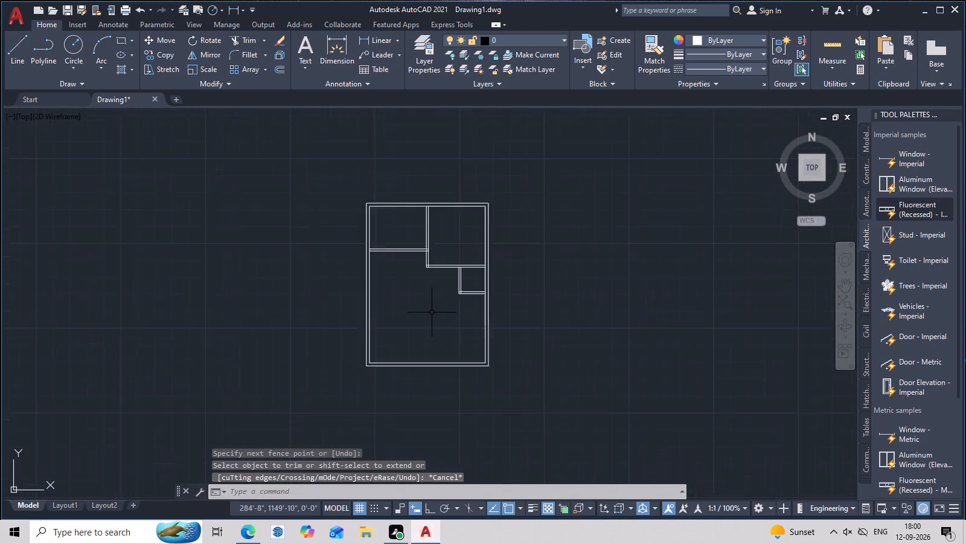
{"action": "scroll", "coordinate": [432, 312], "scroll_direction": "down", "scroll_amount": 1}
{"action": "scroll", "coordinate": [432, 312], "scroll_direction": "up", "scroll_amount": 4}
{"action": "middle_click_drag", "start_coordinate": [435, 309], "coordinate": [482, 282]}
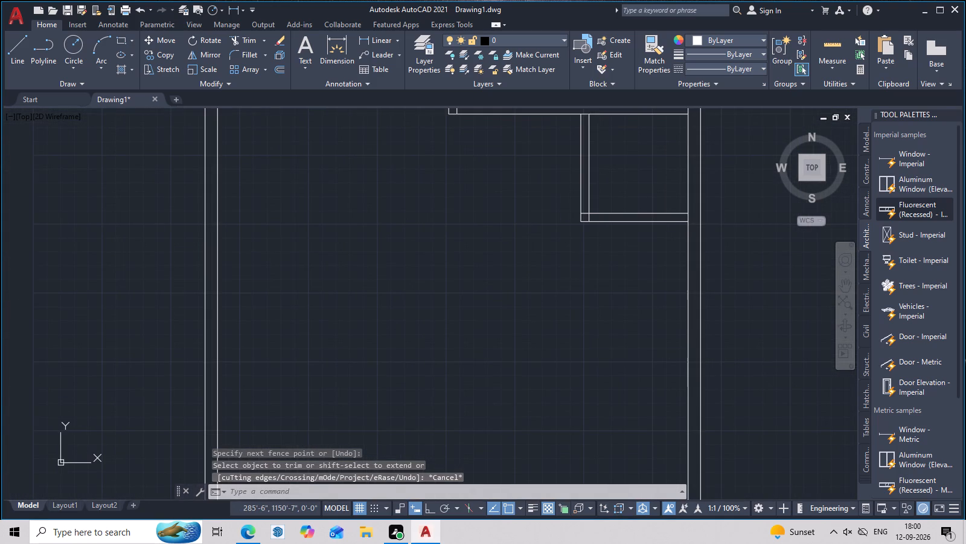
{"action": "type", "text": "o"}
{"action": "key", "text": "space"}
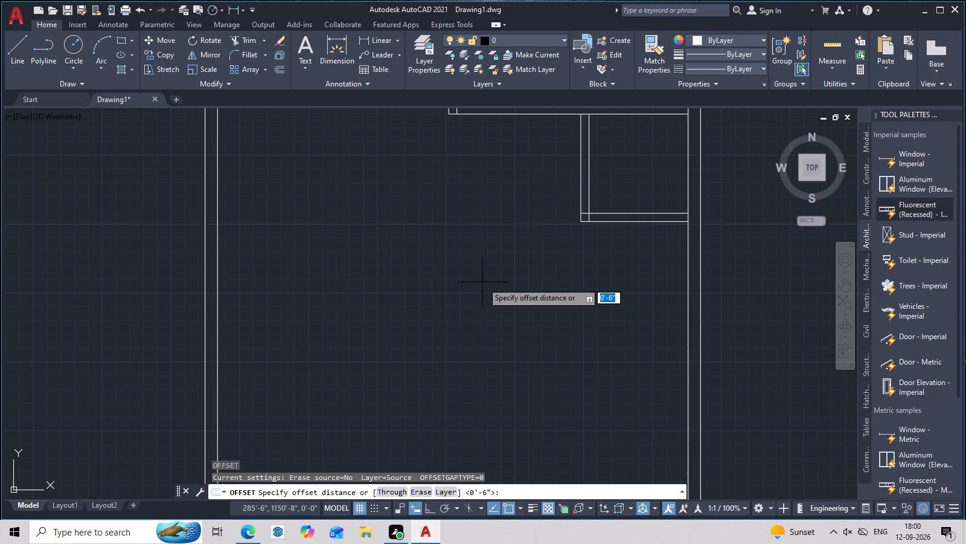
{"action": "type", "text": "10"}
{"action": "key", "text": "apostrophe"}
{"action": "key", "text": "Return"}
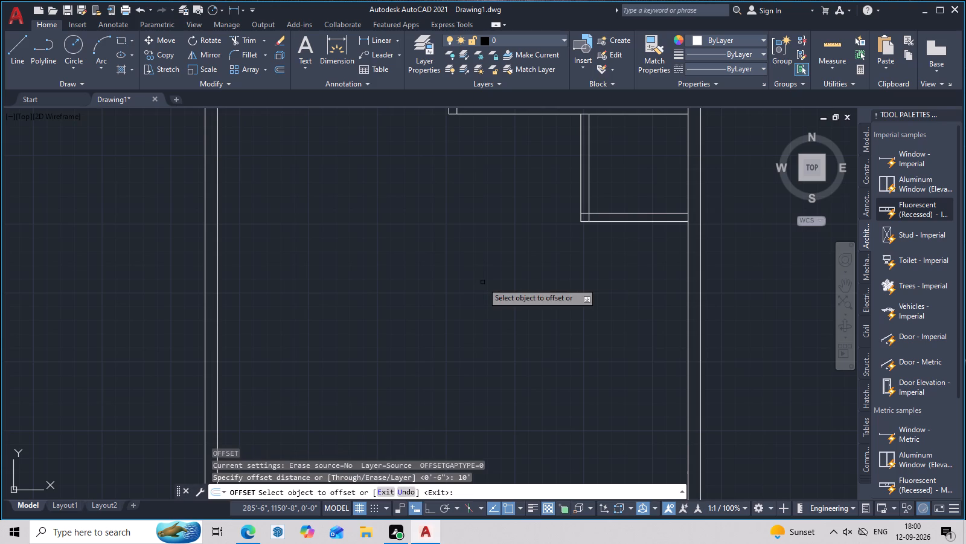
{"action": "scroll", "coordinate": [461, 290], "scroll_direction": "down", "scroll_amount": 2}
{"action": "scroll", "coordinate": [517, 263], "scroll_direction": "up", "scroll_amount": 2}
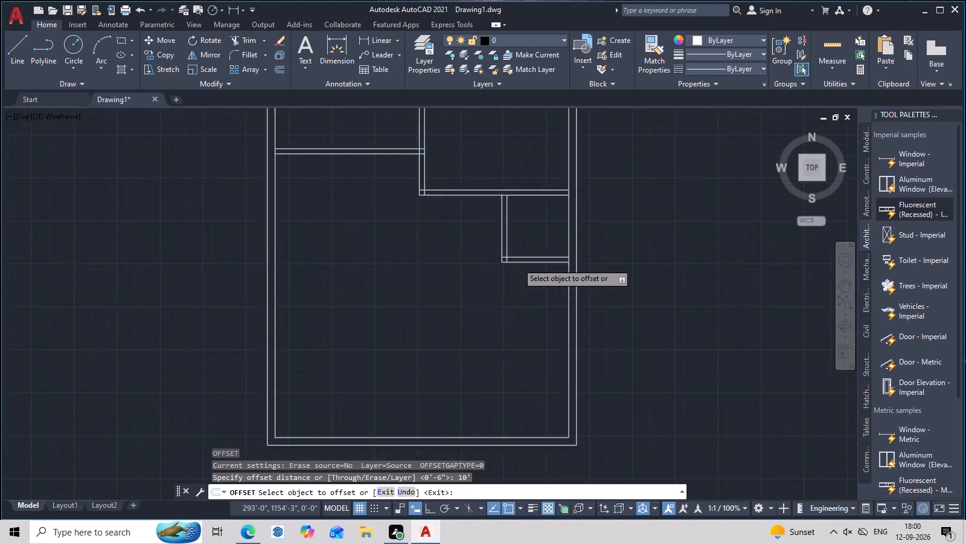
{"action": "double_click", "coordinate": [531, 261]}
{"action": "left_click", "coordinate": [526, 374]}
{"action": "middle_click_drag", "start_coordinate": [527, 381], "coordinate": [537, 357]}
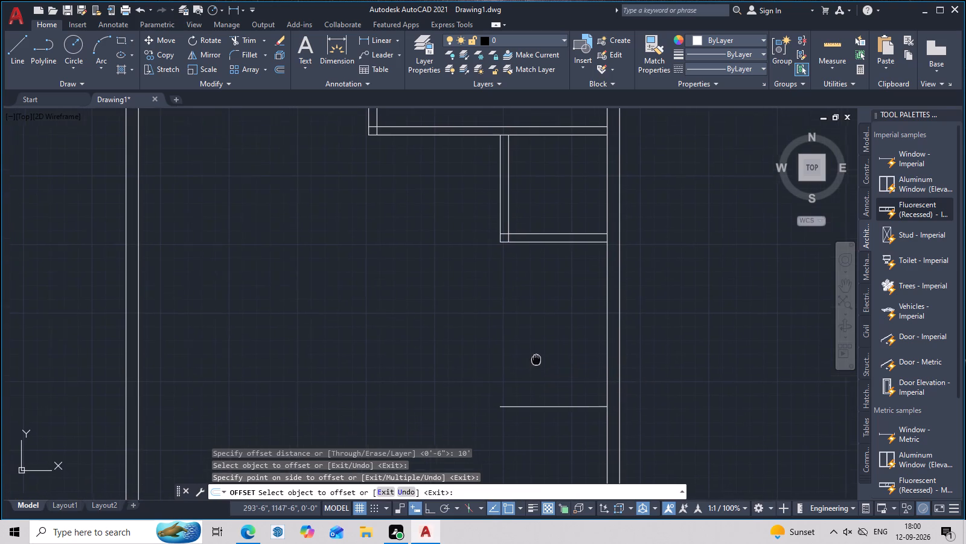
{"action": "middle_click_drag", "start_coordinate": [537, 357], "coordinate": [537, 355]}
{"action": "key", "text": "Escape"}
Offset the right vertical line of the inner rectangle 10' toward the inside of the plan.
{"action": "type", "text": "o"}
{"action": "key", "text": "space"}
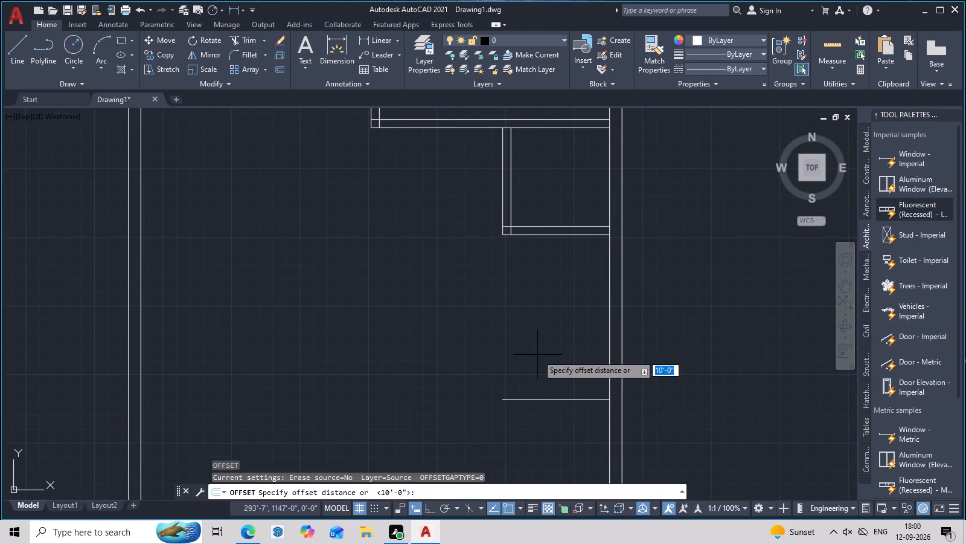
{"action": "type", "text": "10"}
{"action": "key", "text": "apostrophe"}
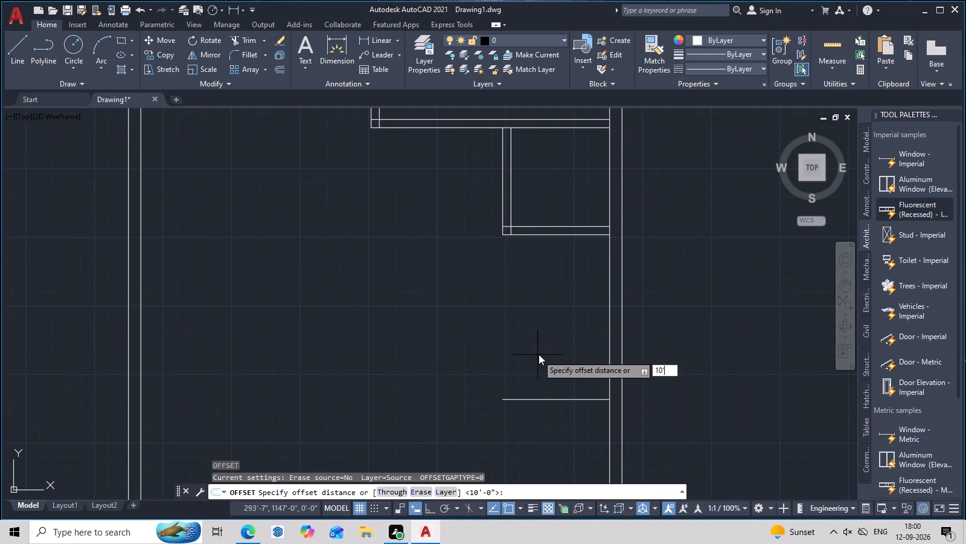
{"action": "key", "text": "Return"}
{"action": "left_click", "coordinate": [613, 349]}
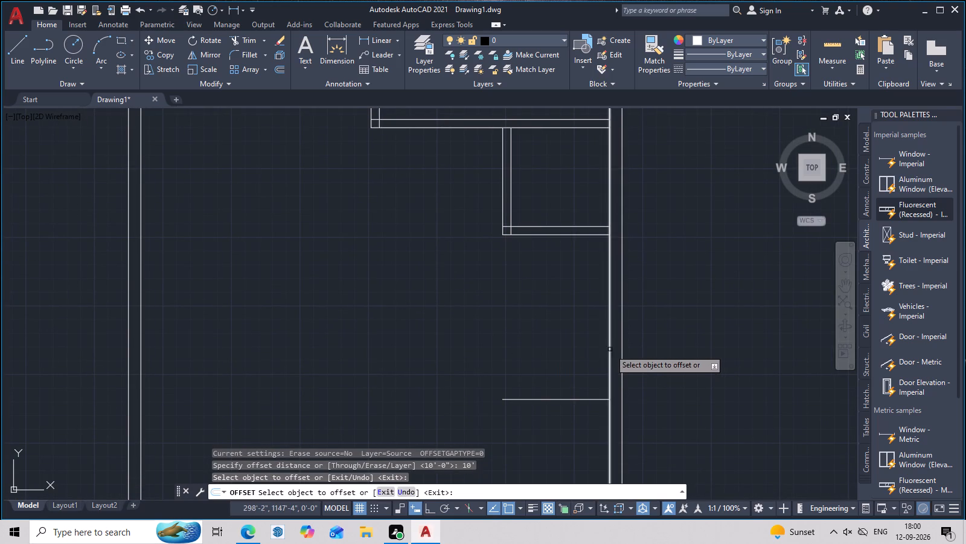
{"action": "left_click", "coordinate": [609, 349]}
{"action": "left_click", "coordinate": [530, 354]}
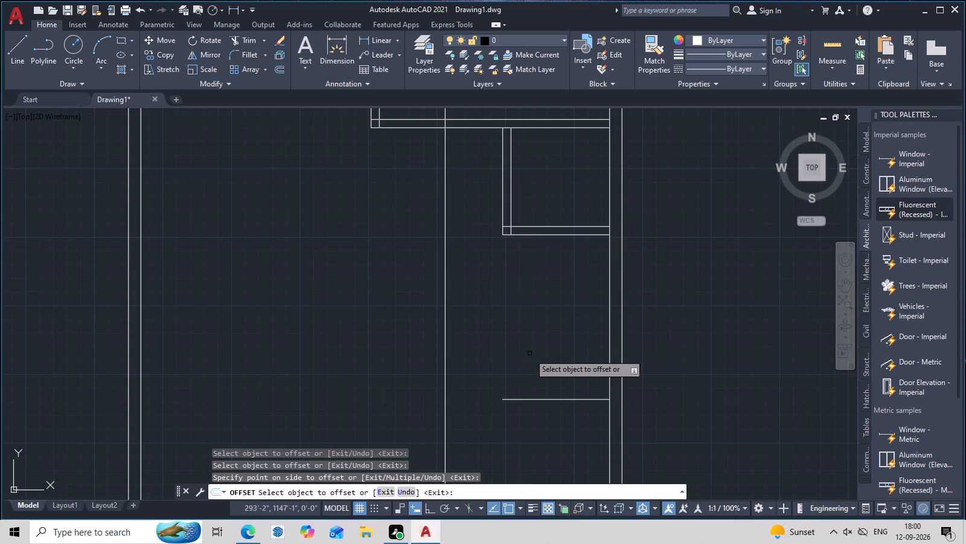
{"action": "scroll", "coordinate": [512, 354], "scroll_direction": "down", "scroll_amount": 2}
{"action": "middle_click_drag", "start_coordinate": [512, 354], "coordinate": [516, 377]}
{"action": "scroll", "coordinate": [516, 377], "scroll_direction": "up", "scroll_amount": 2}
{"action": "key", "text": "Escape"}
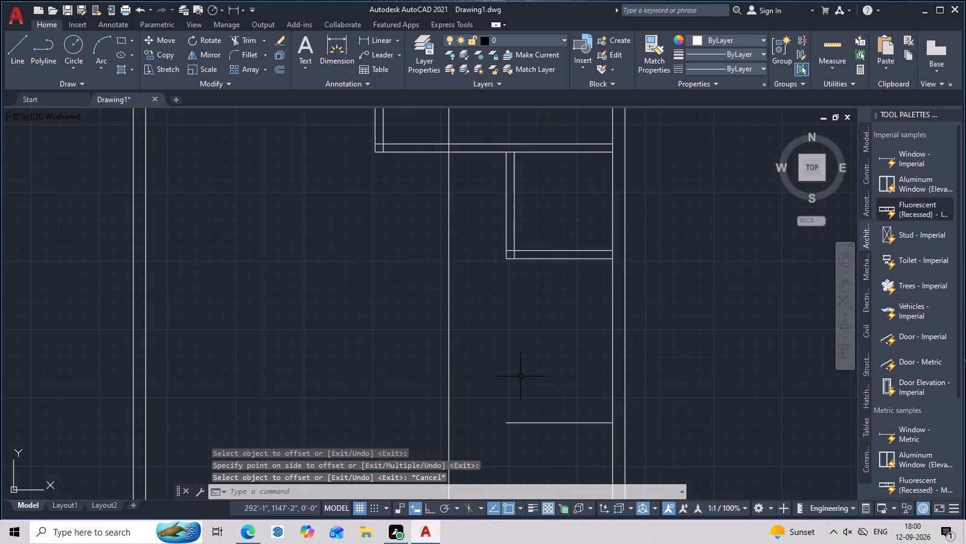
Extend the new lower horizontal line and both lines of the small room's lower partition left to the new vertical line.
{"action": "type", "text": "ex"}
{"action": "key", "text": "space"}
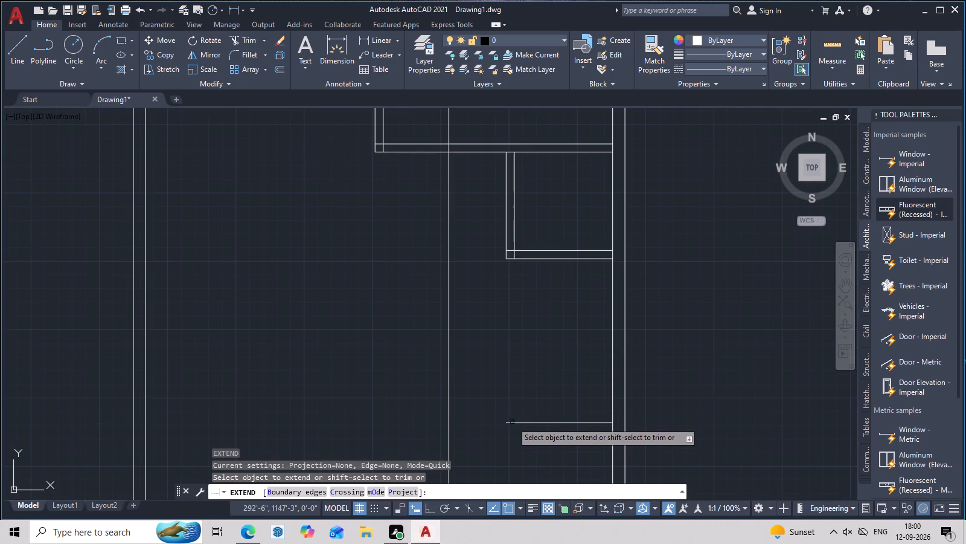
{"action": "left_click", "coordinate": [512, 422]}
{"action": "left_click", "coordinate": [523, 259]}
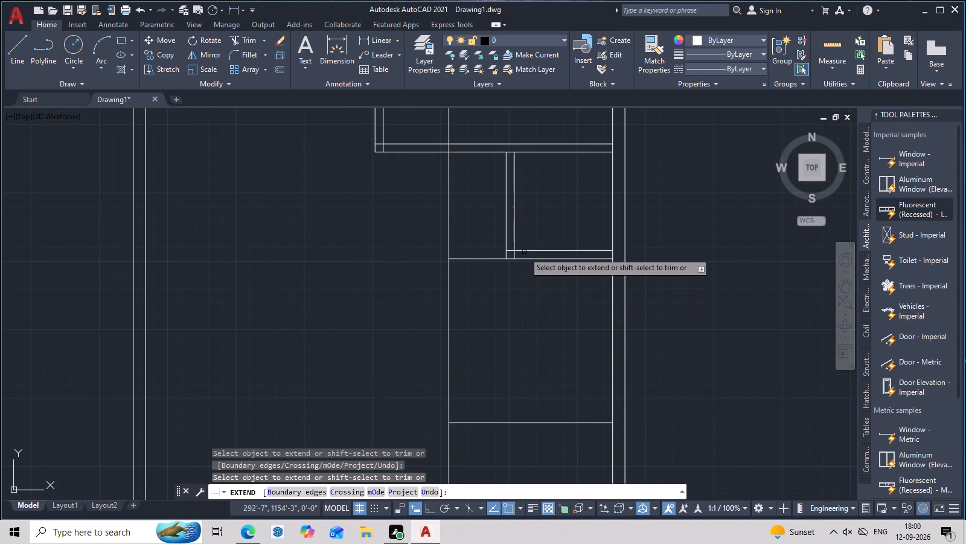
{"action": "left_click", "coordinate": [525, 251]}
{"action": "key", "text": "Escape"}
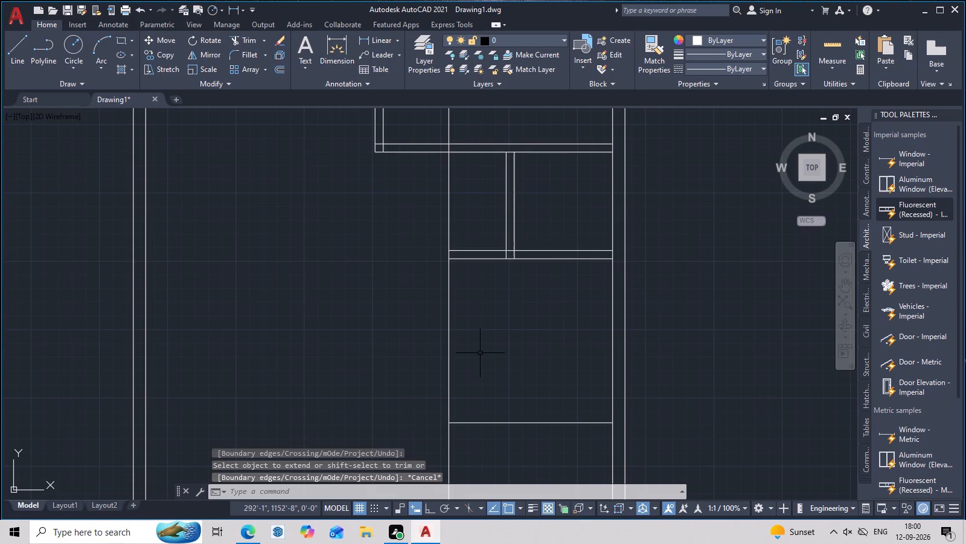
Trim the new vertical line above the small room's lower partition and below the lowest horizontal line, outlining the lower right room.
{"action": "type", "text": "tr"}
{"action": "key", "text": "space"}
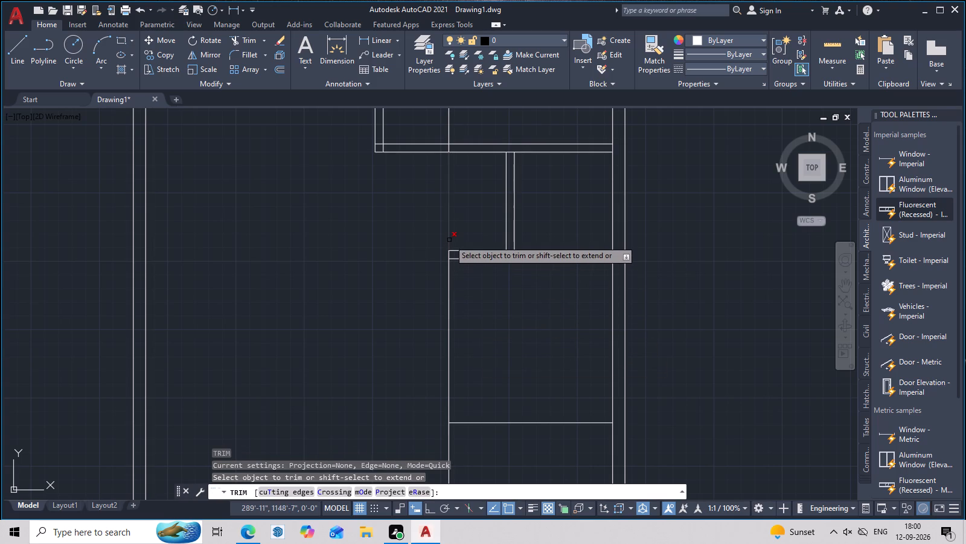
{"action": "left_click", "coordinate": [449, 240]}
{"action": "double_click", "coordinate": [449, 442]}
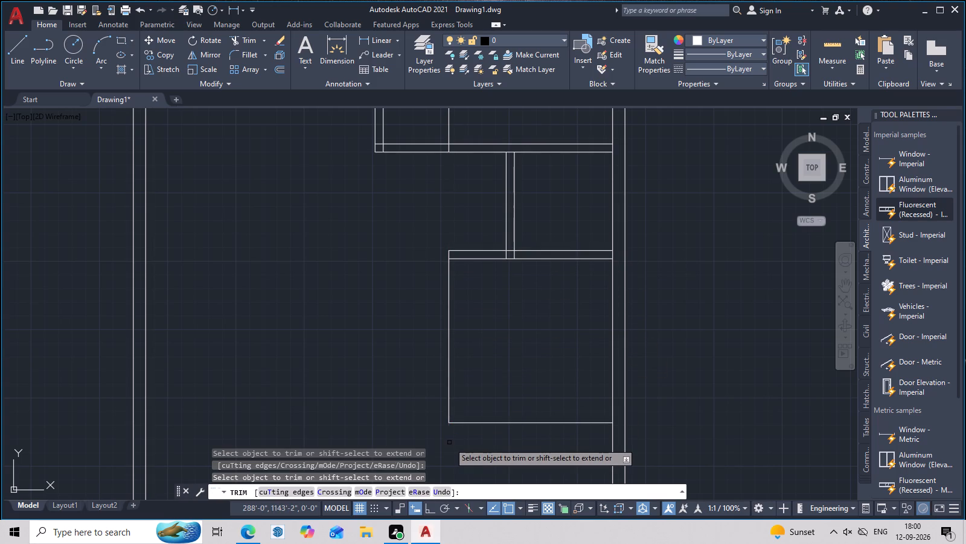
{"action": "scroll", "coordinate": [447, 444], "scroll_direction": "down", "scroll_amount": 3}
{"action": "middle_click_drag", "start_coordinate": [458, 389], "coordinate": [463, 409]}
{"action": "key", "text": "Escape"}
Erase the leftover vertical line segment crossing the upper right room.
{"action": "scroll", "coordinate": [452, 369], "scroll_direction": "up", "scroll_amount": 3}
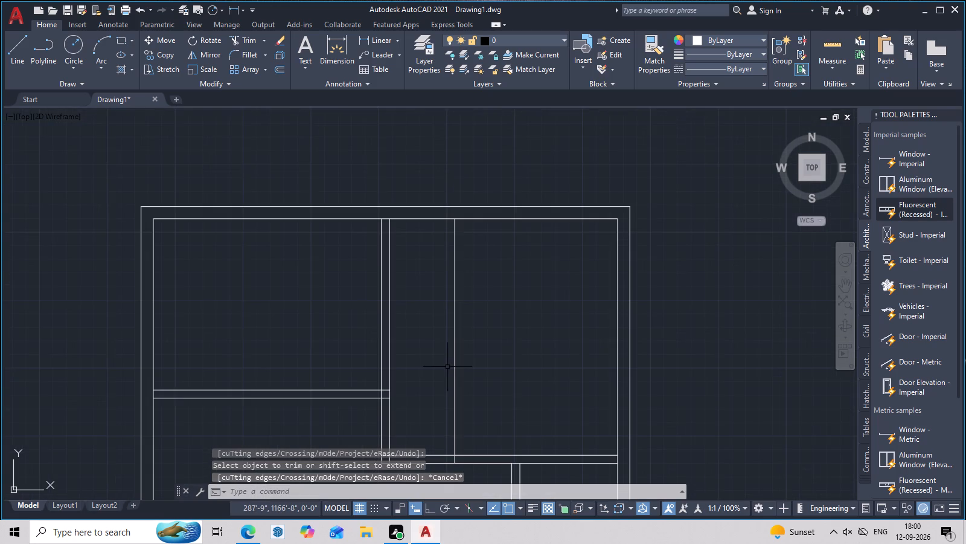
{"action": "left_click", "coordinate": [455, 366]}
{"action": "key", "text": "Delete"}
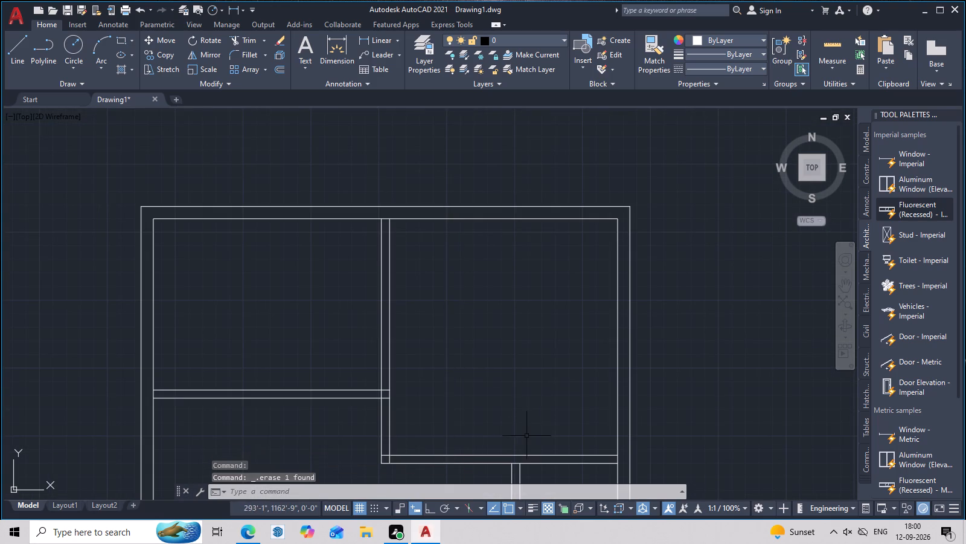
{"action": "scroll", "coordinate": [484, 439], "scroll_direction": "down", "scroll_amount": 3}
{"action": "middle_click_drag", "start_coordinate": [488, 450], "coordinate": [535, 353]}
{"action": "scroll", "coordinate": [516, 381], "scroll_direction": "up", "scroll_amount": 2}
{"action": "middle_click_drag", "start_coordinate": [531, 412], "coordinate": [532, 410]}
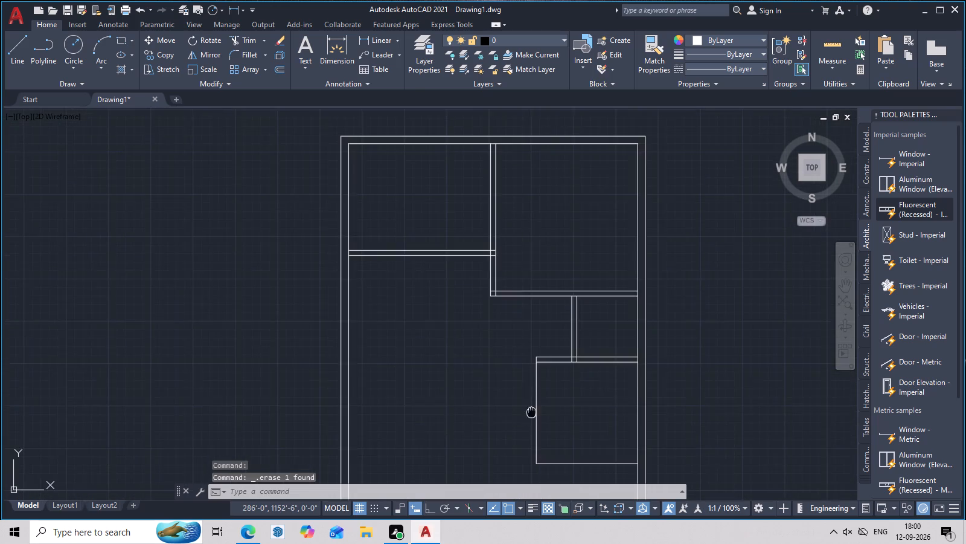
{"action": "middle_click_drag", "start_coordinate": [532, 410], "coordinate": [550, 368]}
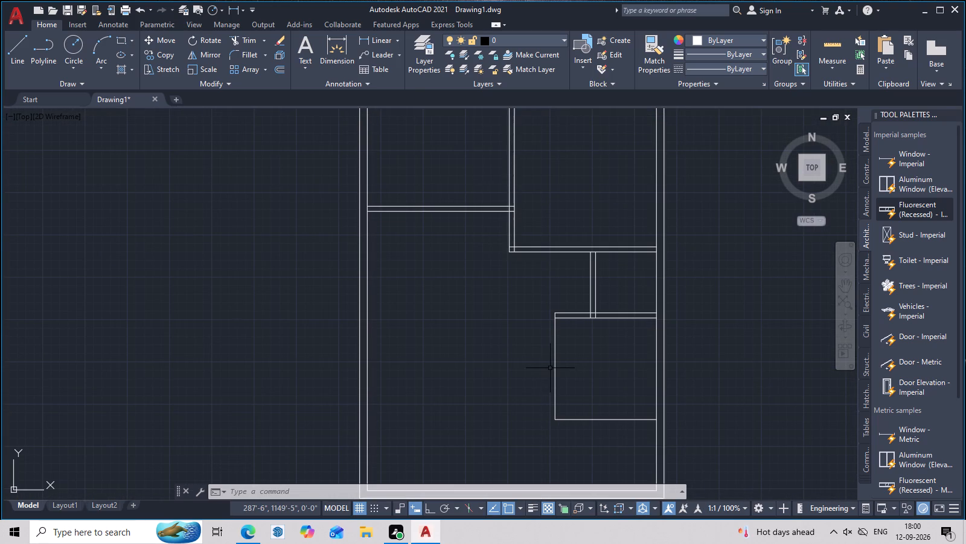
Offset the lower right room's left vertical line and bottom horizontal line 6" outward to give its partitions thickness.
{"action": "key", "text": "Escape"}
{"action": "type", "text": "o"}
{"action": "key", "text": "space"}
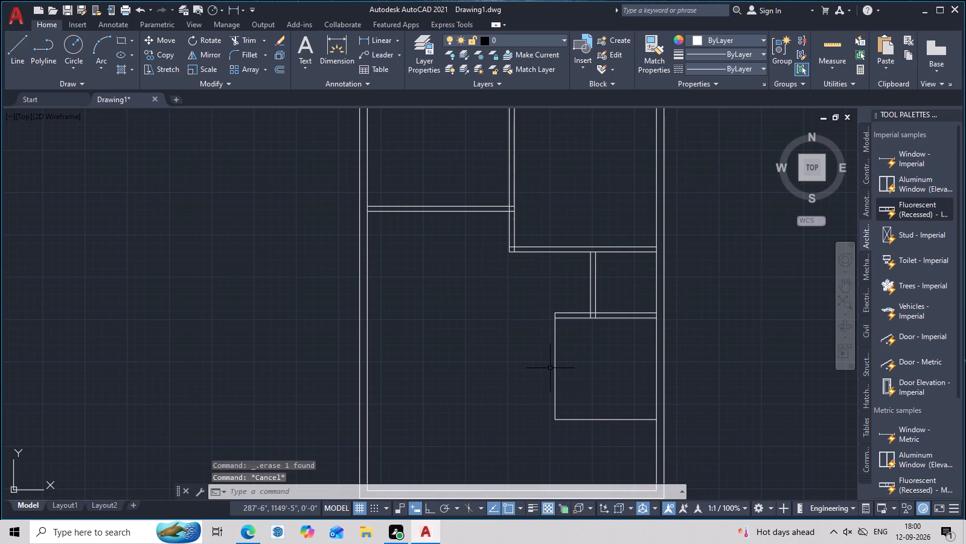
{"action": "key", "text": "6"}
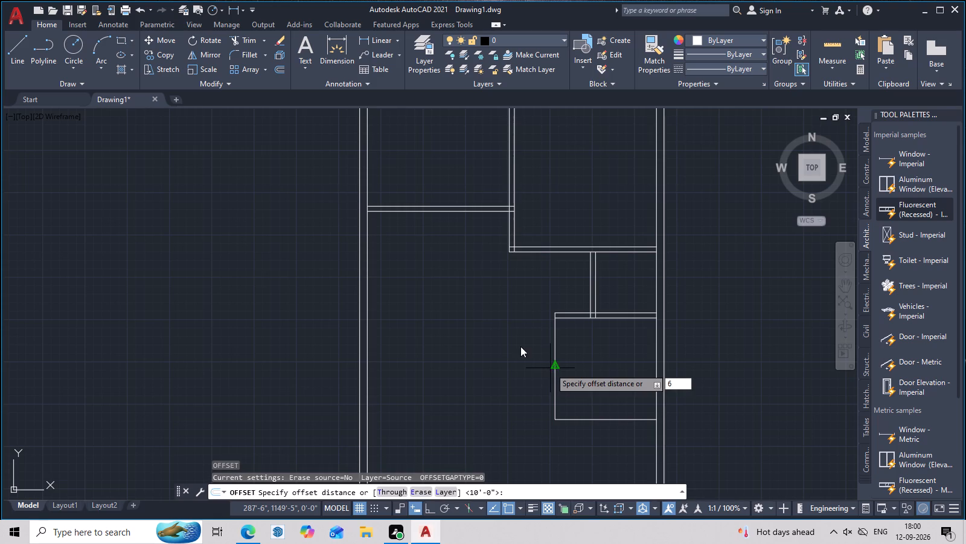
{"action": "key", "text": "space"}
{"action": "double_click", "coordinate": [556, 355]}
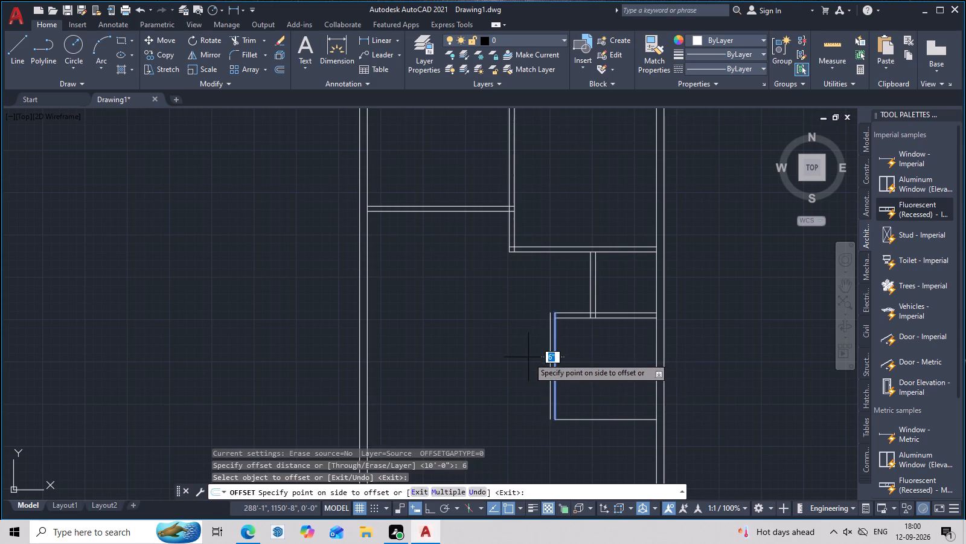
{"action": "left_click", "coordinate": [528, 357]}
{"action": "left_click", "coordinate": [616, 419]}
{"action": "left_click", "coordinate": [611, 452]}
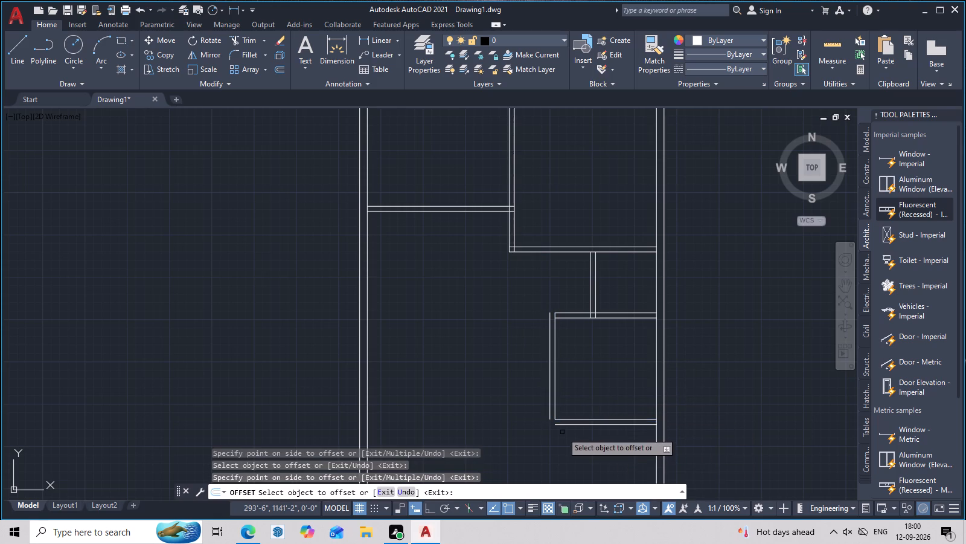
Fillet the two new outer lines into a sharp corner at the lower right room's bottom-left corner.
{"action": "middle_click_drag", "start_coordinate": [564, 430], "coordinate": [581, 393]}
{"action": "scroll", "coordinate": [578, 397], "scroll_direction": "up", "scroll_amount": 3}
{"action": "key", "text": "Escape"}
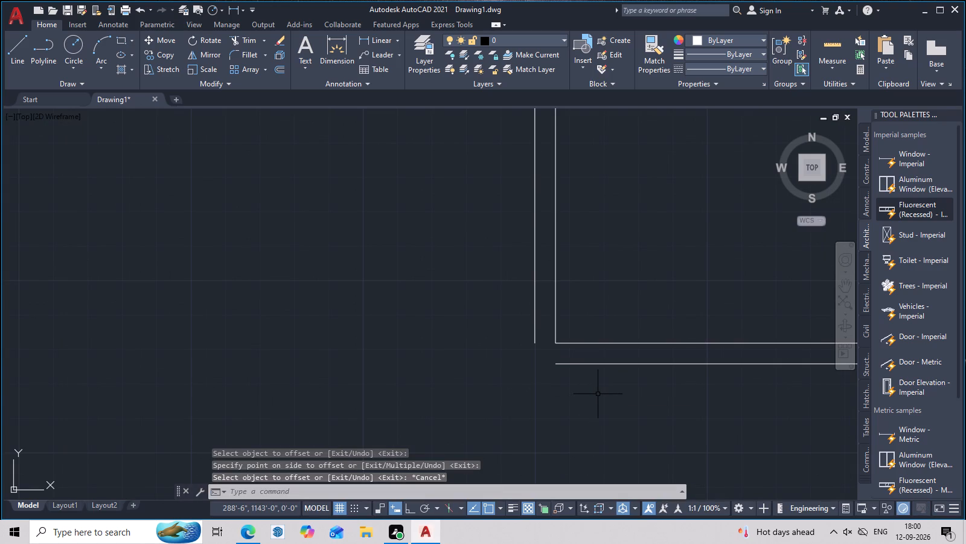
{"action": "key", "text": "f"}
{"action": "key", "text": "space"}
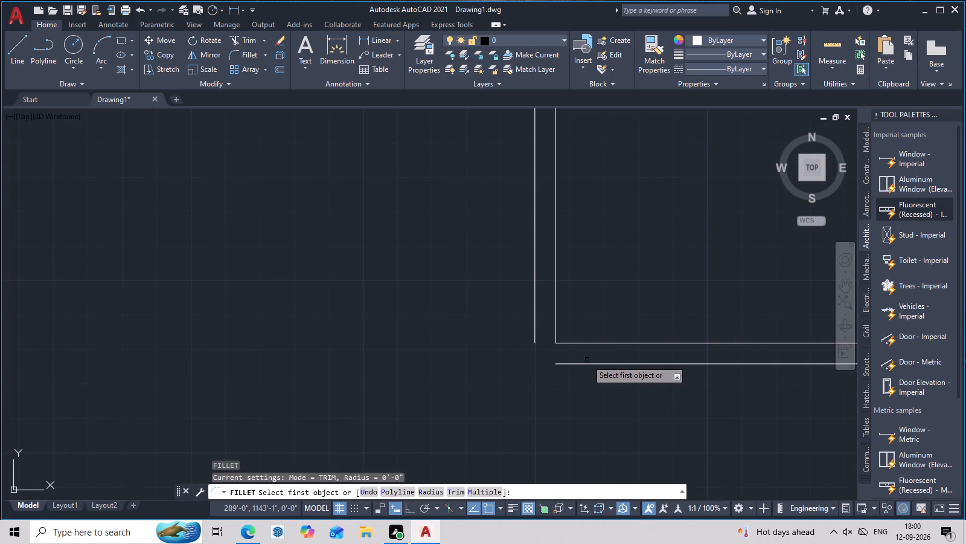
{"action": "left_click", "coordinate": [585, 363]}
{"action": "left_click", "coordinate": [537, 340]}
{"action": "left_click", "coordinate": [536, 340]}
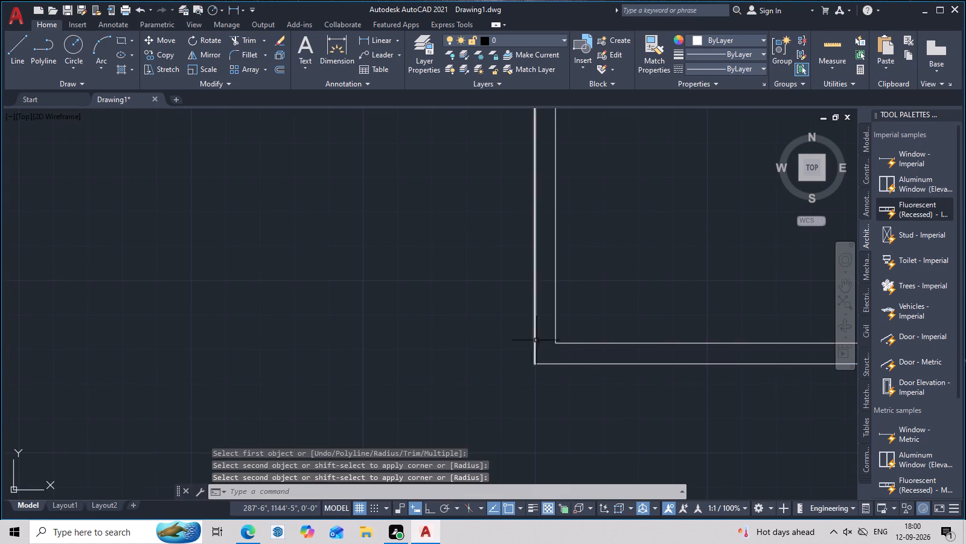
Fillet the room's outer left line with its upper partition's top line into a sharp corner at the top-left.
{"action": "scroll", "coordinate": [540, 347], "scroll_direction": "down", "scroll_amount": 5}
{"action": "middle_click_drag", "start_coordinate": [560, 340], "coordinate": [562, 372]}
{"action": "scroll", "coordinate": [562, 374], "scroll_direction": "down", "scroll_amount": 1}
{"action": "scroll", "coordinate": [554, 317], "scroll_direction": "up", "scroll_amount": 3}
{"action": "scroll", "coordinate": [555, 390], "scroll_direction": "up", "scroll_amount": 2}
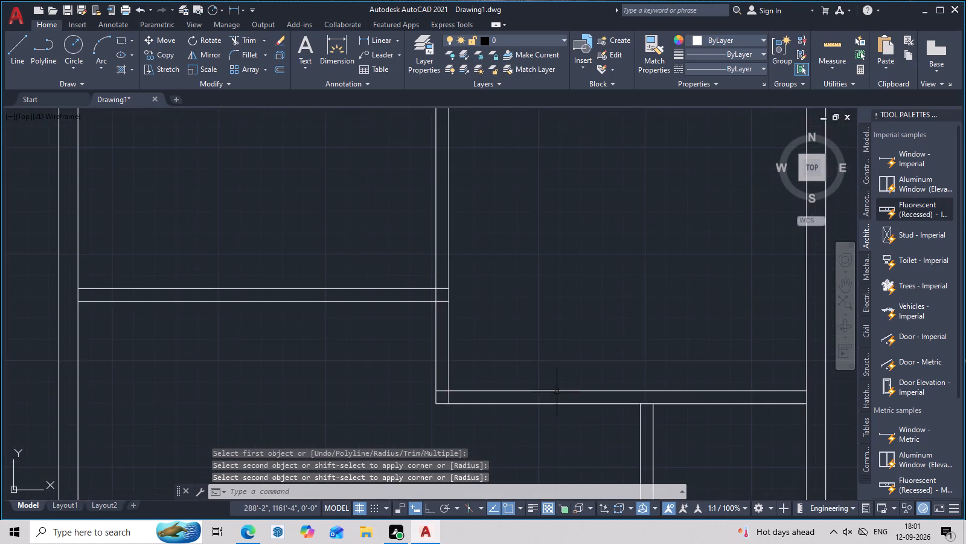
{"action": "middle_click_drag", "start_coordinate": [557, 393], "coordinate": [592, 236]}
{"action": "scroll", "coordinate": [629, 364], "scroll_direction": "up", "scroll_amount": 2}
{"action": "middle_click_drag", "start_coordinate": [641, 424], "coordinate": [640, 286]}
{"action": "key", "text": "space"}
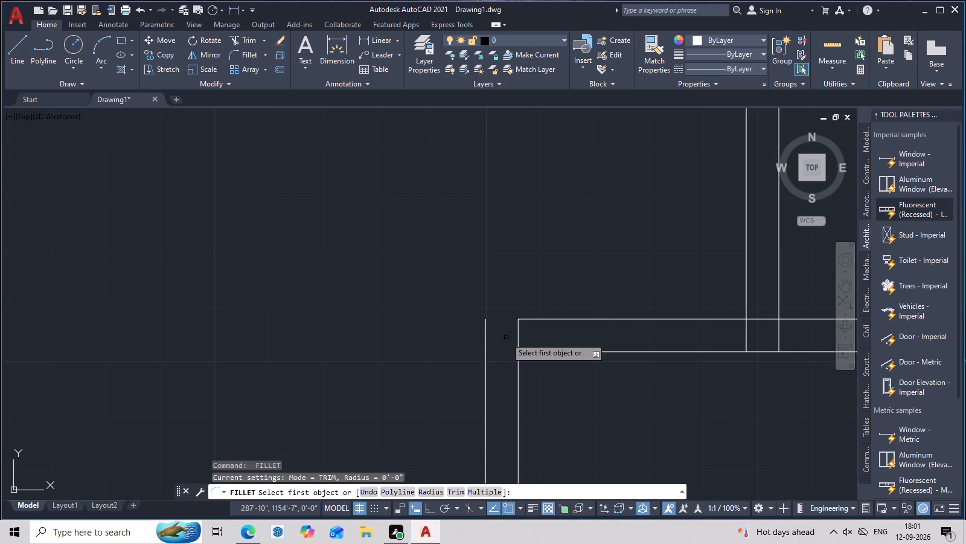
{"action": "left_click", "coordinate": [485, 365]}
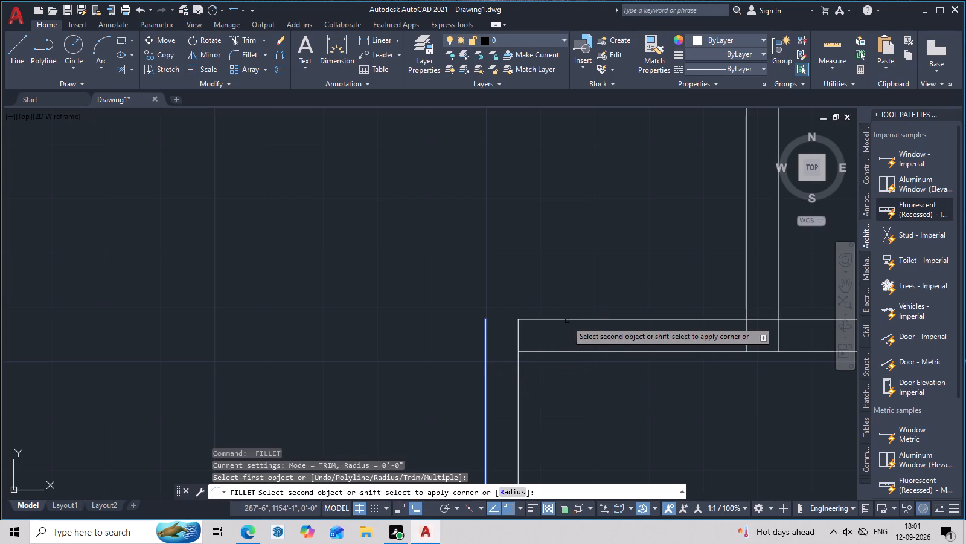
{"action": "left_click", "coordinate": [570, 320]}
{"action": "scroll", "coordinate": [534, 326], "scroll_direction": "down", "scroll_amount": 6}
{"action": "middle_click_drag", "start_coordinate": [563, 355], "coordinate": [664, 352]}
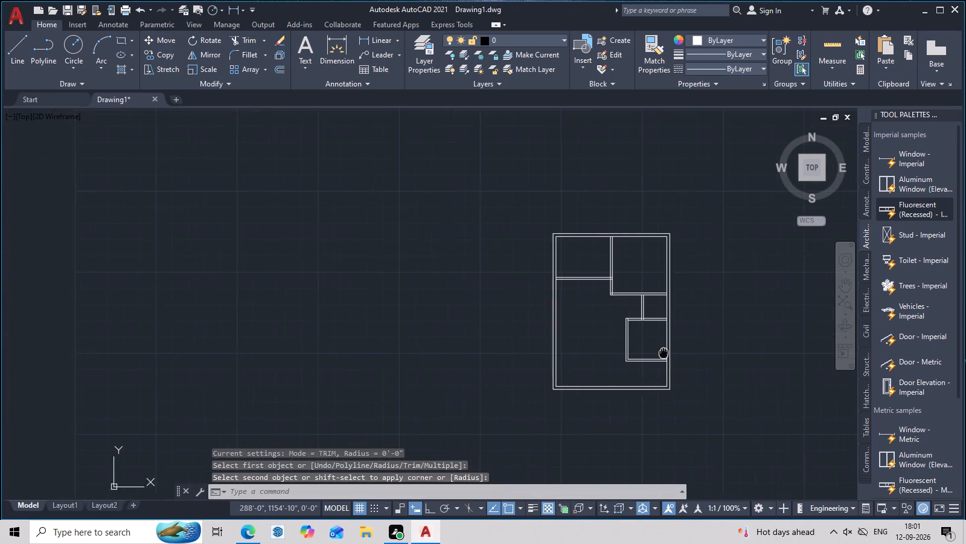
{"action": "middle_click_drag", "start_coordinate": [664, 352], "coordinate": [667, 352]}
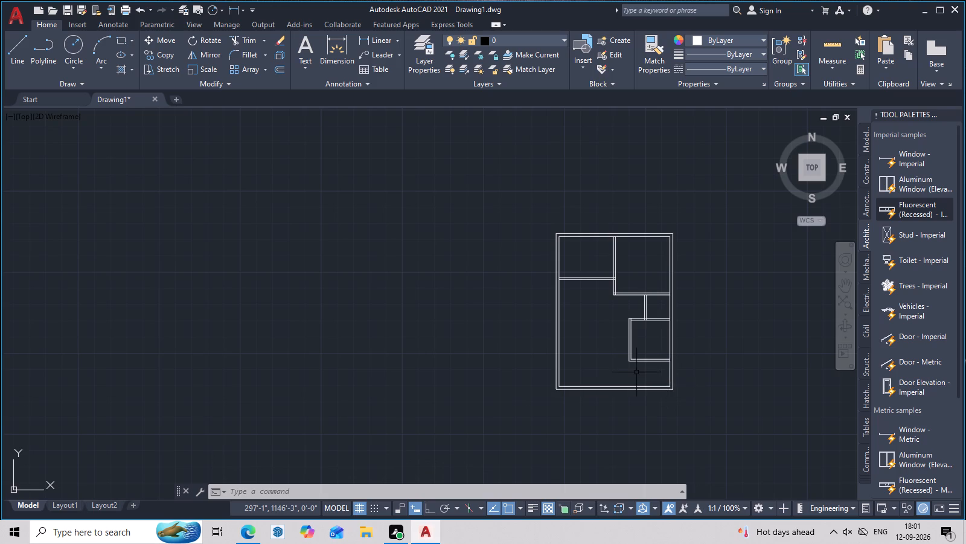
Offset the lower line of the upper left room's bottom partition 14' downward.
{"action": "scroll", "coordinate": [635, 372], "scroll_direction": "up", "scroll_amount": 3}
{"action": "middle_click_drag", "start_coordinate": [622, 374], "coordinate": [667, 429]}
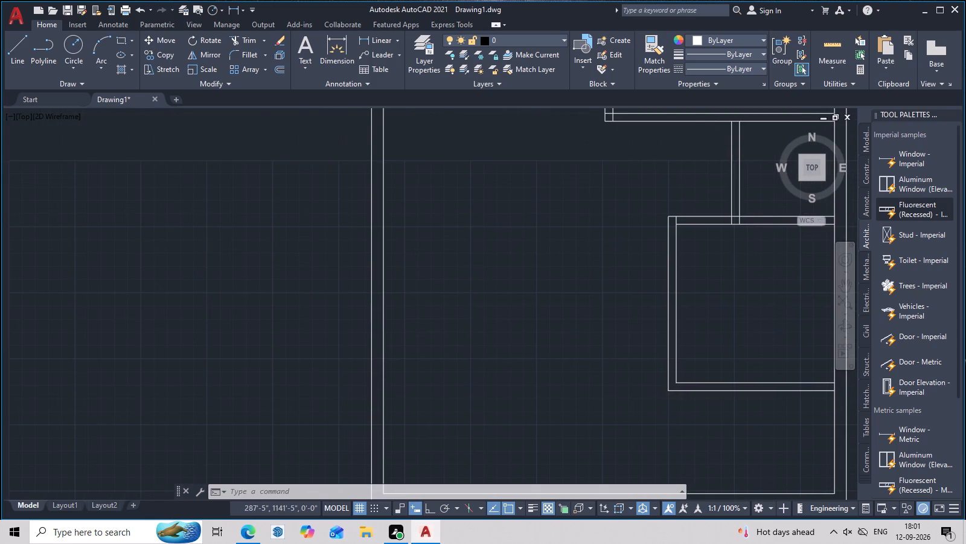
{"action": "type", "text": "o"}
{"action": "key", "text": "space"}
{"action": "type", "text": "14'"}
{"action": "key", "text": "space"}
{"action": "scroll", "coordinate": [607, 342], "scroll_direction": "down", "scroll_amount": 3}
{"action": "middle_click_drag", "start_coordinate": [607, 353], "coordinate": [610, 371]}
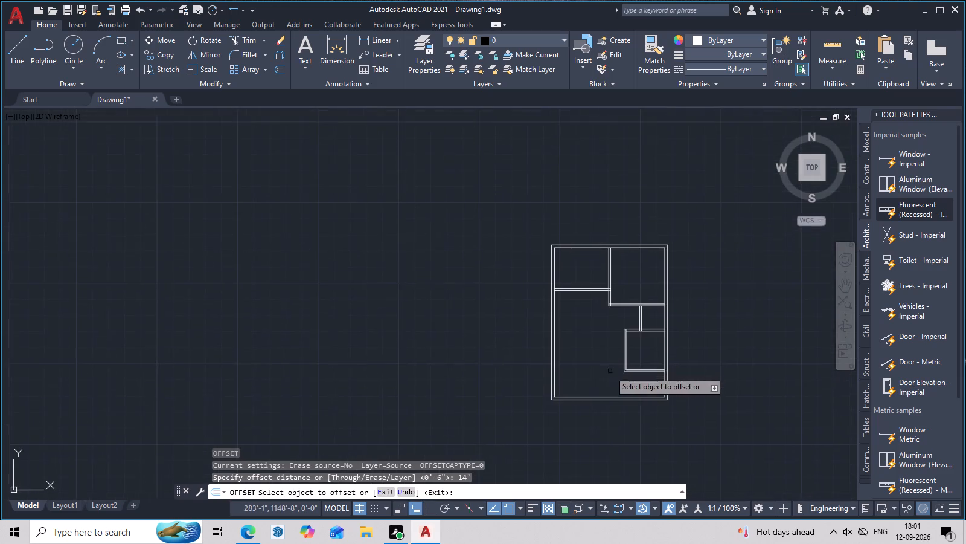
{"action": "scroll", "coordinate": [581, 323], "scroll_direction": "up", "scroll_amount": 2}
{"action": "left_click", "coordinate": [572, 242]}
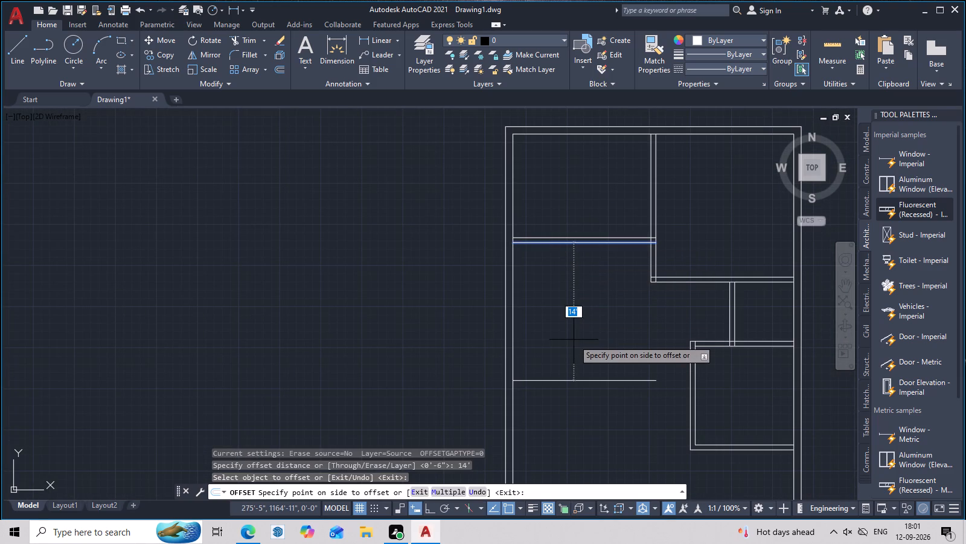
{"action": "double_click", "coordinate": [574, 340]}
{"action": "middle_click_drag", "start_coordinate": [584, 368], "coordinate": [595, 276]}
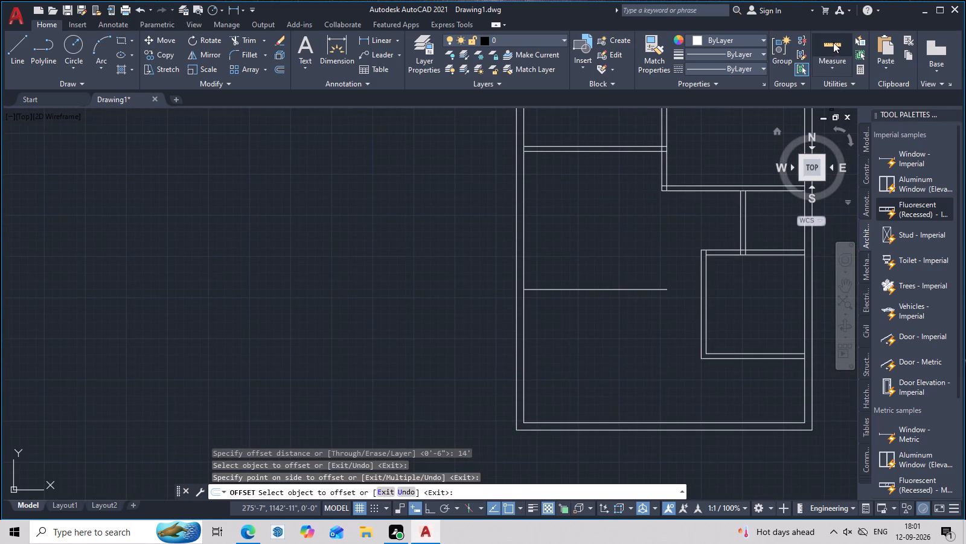
Measure the distances between the new horizontal line and the surrounding walls in the lower left area.
{"action": "left_click", "coordinate": [836, 47]}
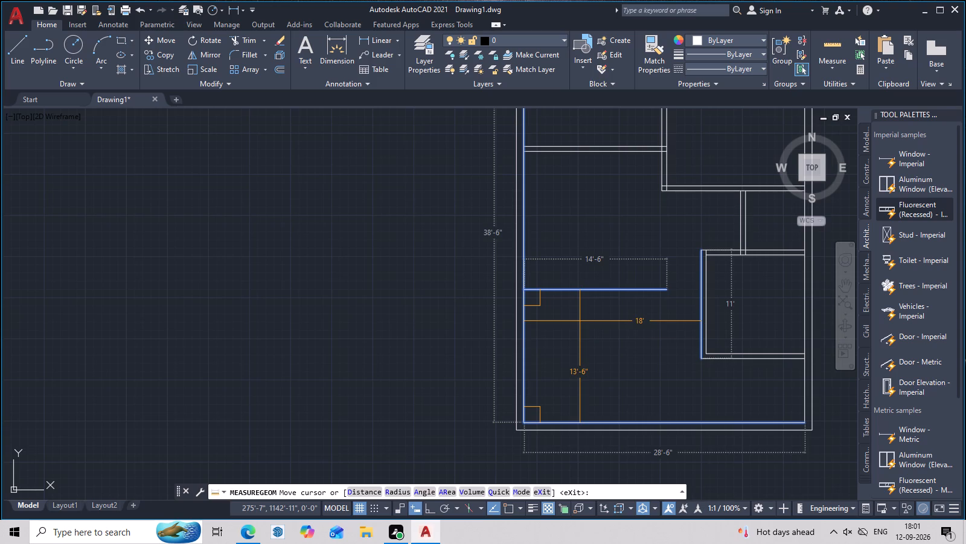
{"action": "key", "text": "Escape"}
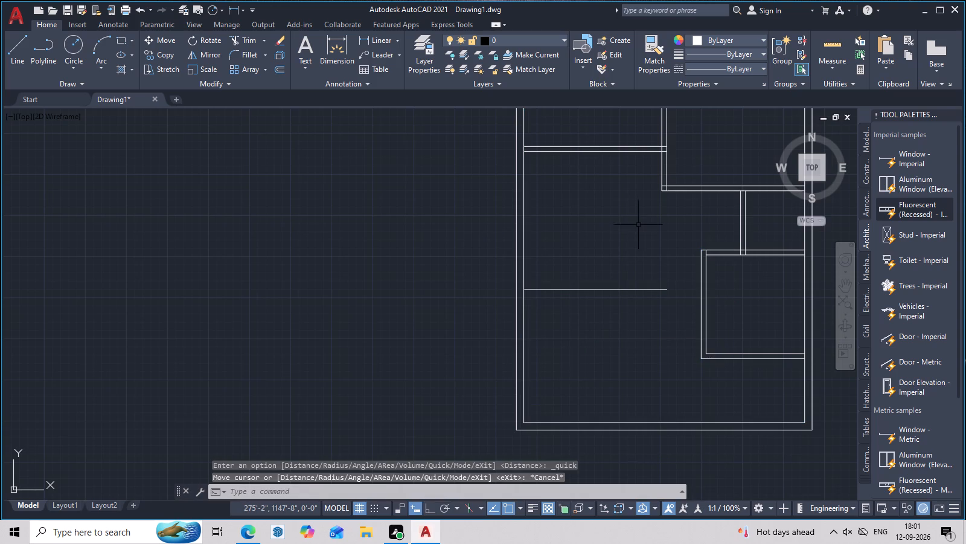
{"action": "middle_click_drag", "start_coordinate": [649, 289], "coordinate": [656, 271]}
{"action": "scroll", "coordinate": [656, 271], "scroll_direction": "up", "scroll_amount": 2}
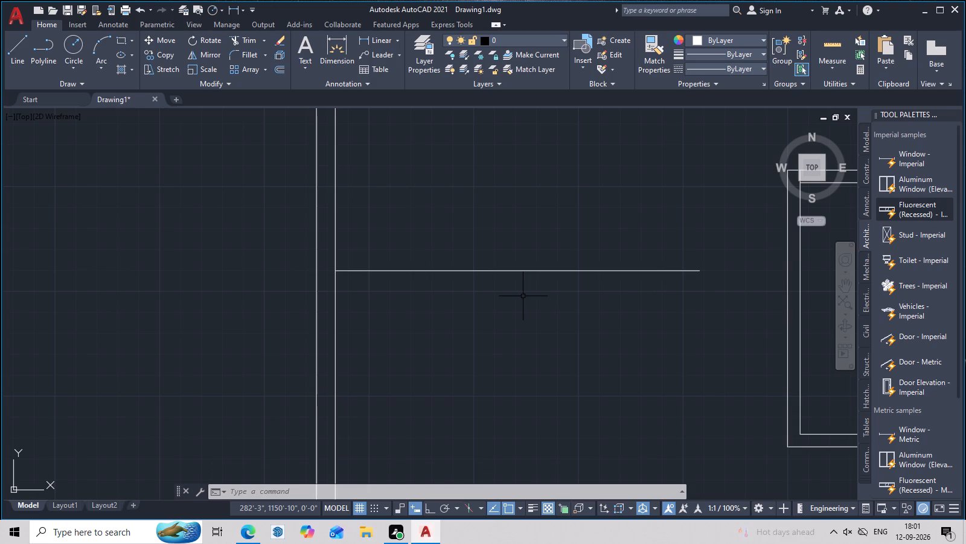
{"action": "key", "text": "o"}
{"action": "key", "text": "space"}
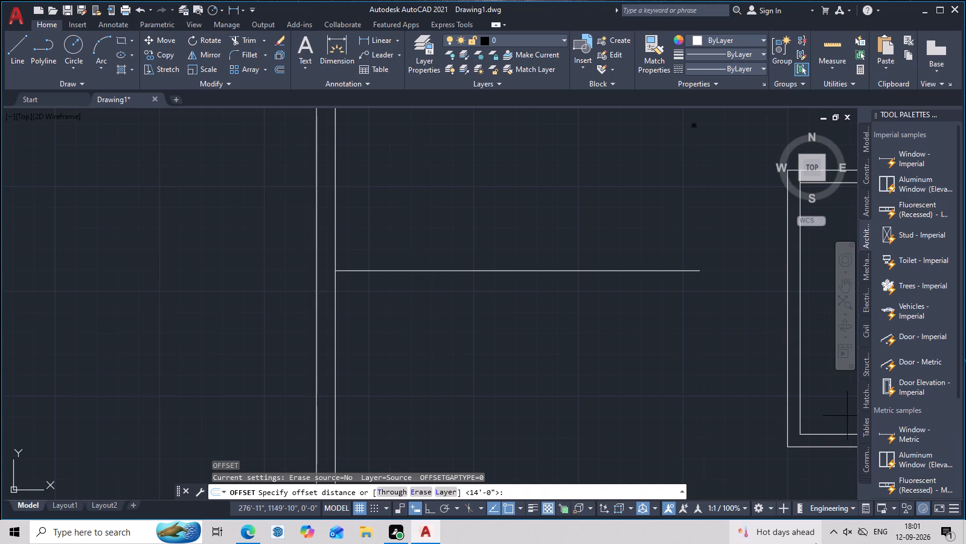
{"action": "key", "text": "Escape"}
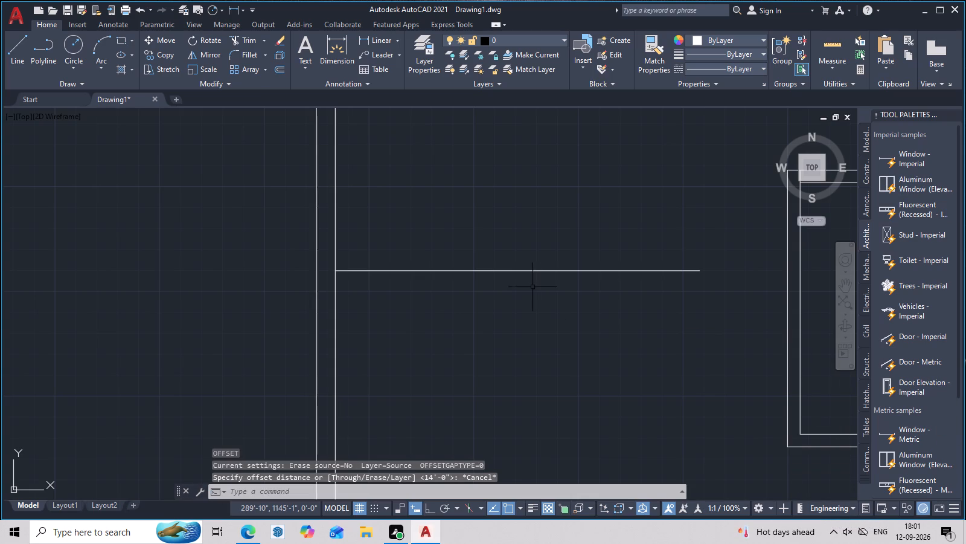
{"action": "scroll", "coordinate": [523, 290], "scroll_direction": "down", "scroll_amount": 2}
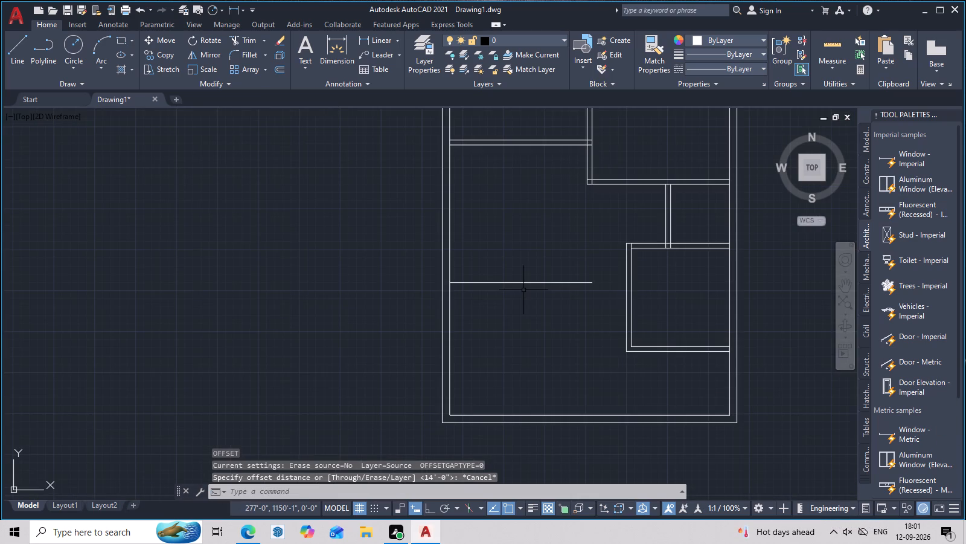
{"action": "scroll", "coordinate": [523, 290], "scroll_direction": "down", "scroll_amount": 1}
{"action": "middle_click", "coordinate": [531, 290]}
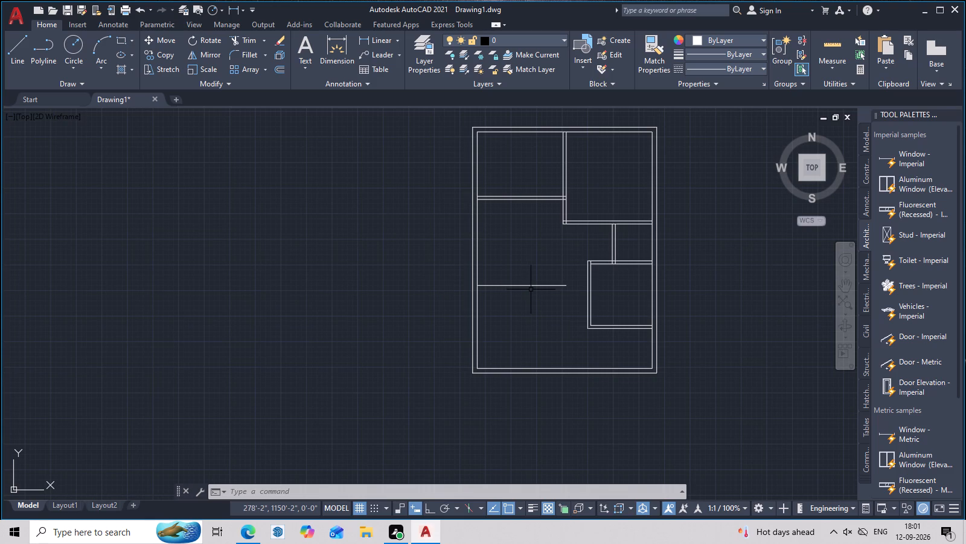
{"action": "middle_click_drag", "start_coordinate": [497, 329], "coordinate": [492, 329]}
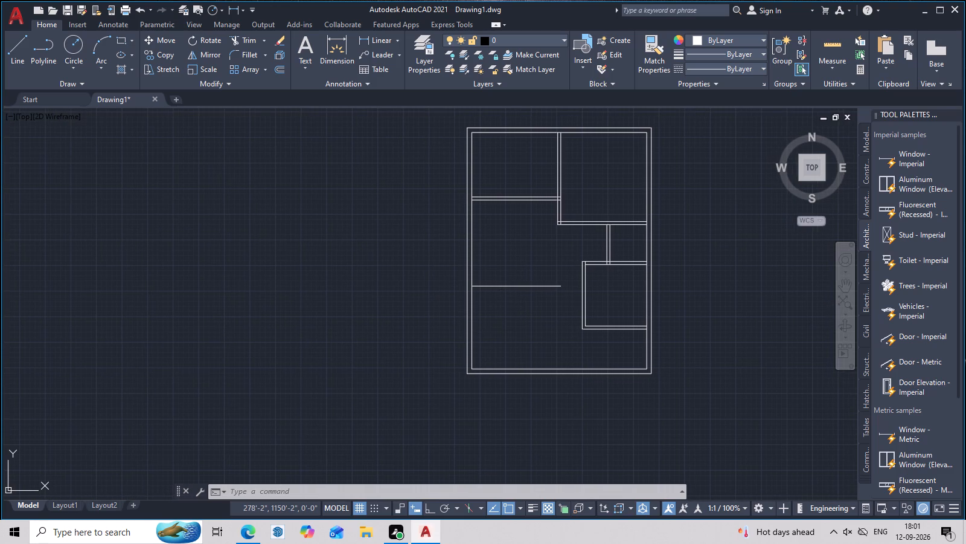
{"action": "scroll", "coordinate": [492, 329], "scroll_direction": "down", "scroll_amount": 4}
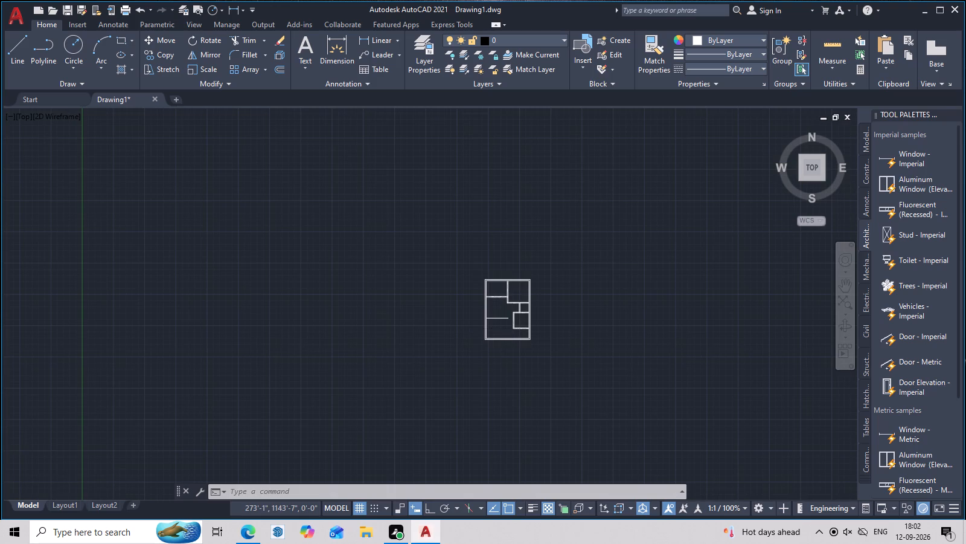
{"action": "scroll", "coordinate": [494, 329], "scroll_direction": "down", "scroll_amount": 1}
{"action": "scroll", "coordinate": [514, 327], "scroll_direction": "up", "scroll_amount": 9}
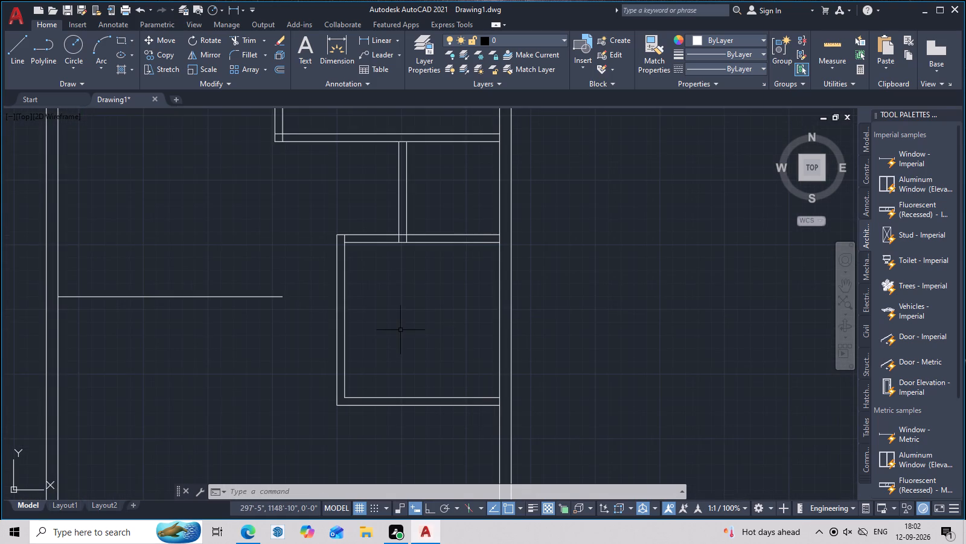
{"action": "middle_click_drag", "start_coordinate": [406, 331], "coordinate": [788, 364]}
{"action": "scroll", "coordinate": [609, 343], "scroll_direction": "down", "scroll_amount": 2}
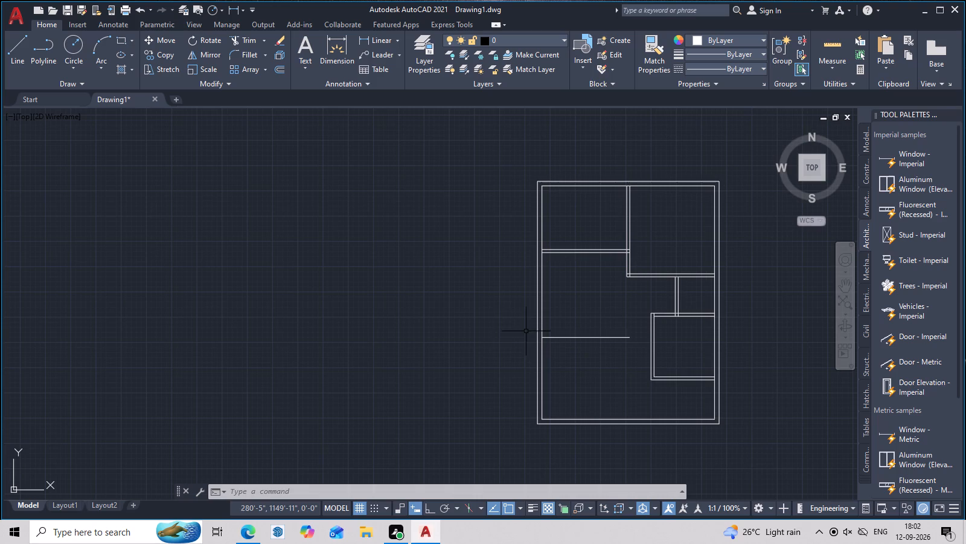
Measure the clear dimensions of the lower left area and the lower right room.
{"action": "left_click", "coordinate": [842, 53]}
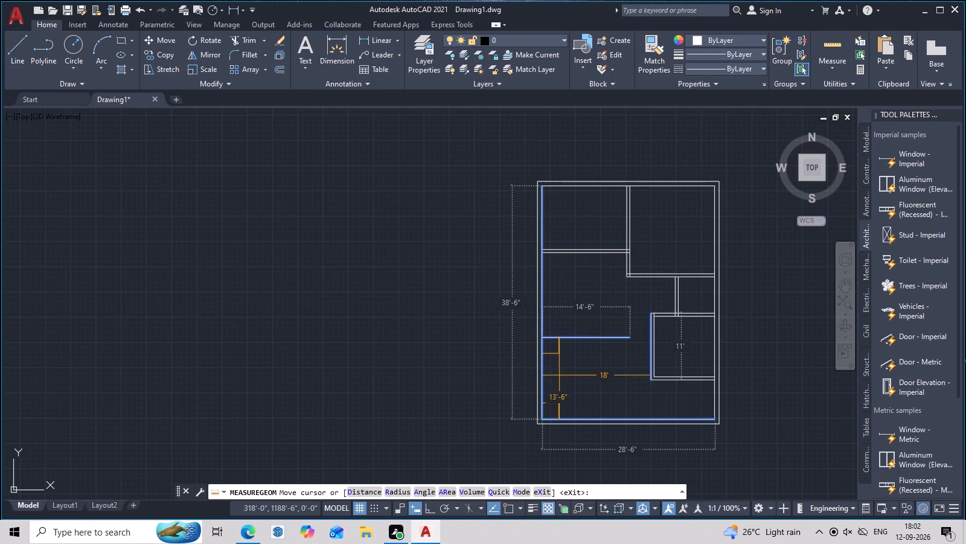
{"action": "scroll", "coordinate": [561, 360], "scroll_direction": "up", "scroll_amount": 1}
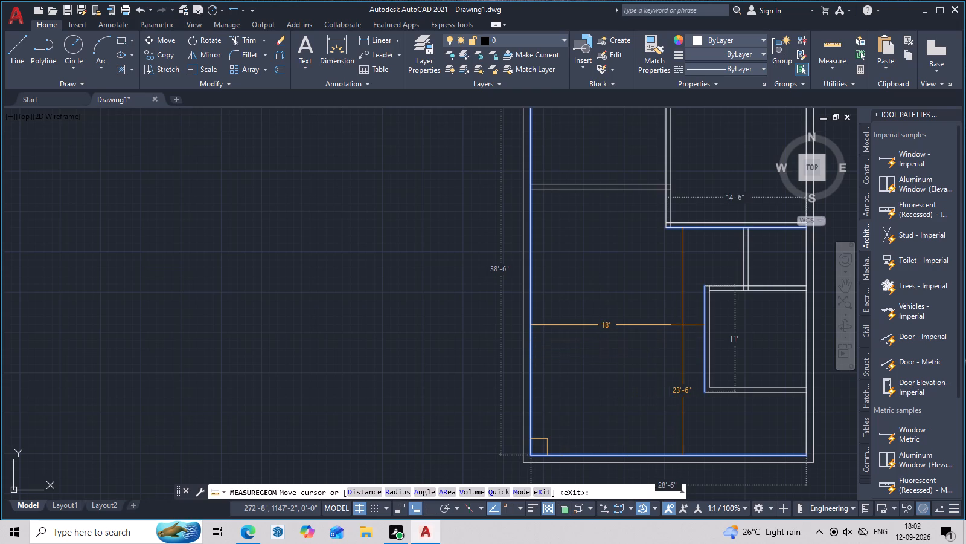
{"action": "scroll", "coordinate": [690, 325], "scroll_direction": "up", "scroll_amount": 2}
{"action": "scroll", "coordinate": [753, 352], "scroll_direction": "down", "scroll_amount": 2}
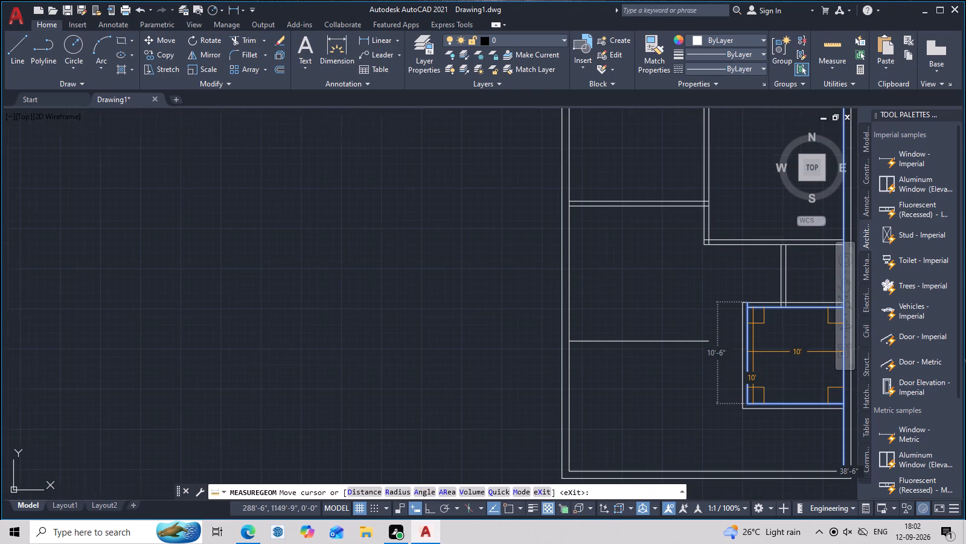
{"action": "middle_click_drag", "start_coordinate": [753, 352], "coordinate": [686, 353]}
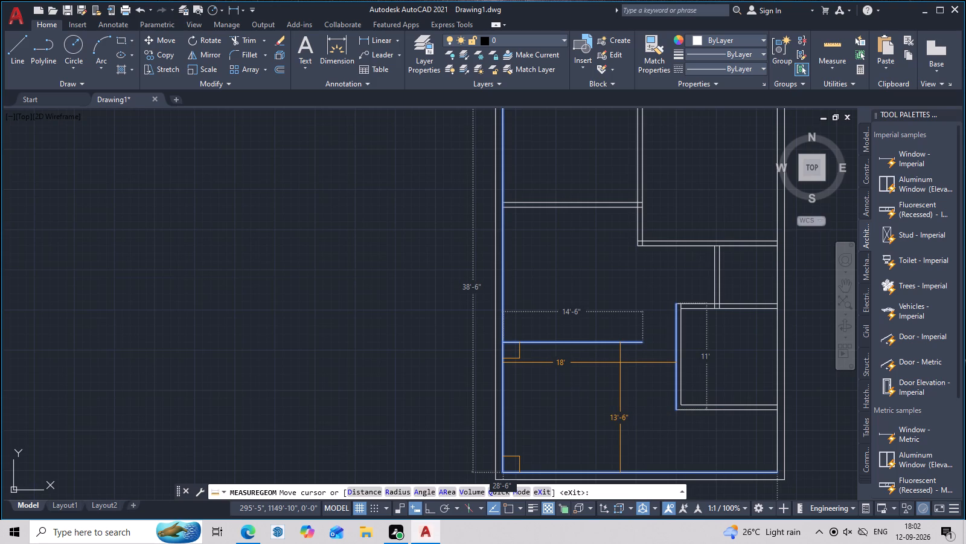
{"action": "key", "text": "Escape"}
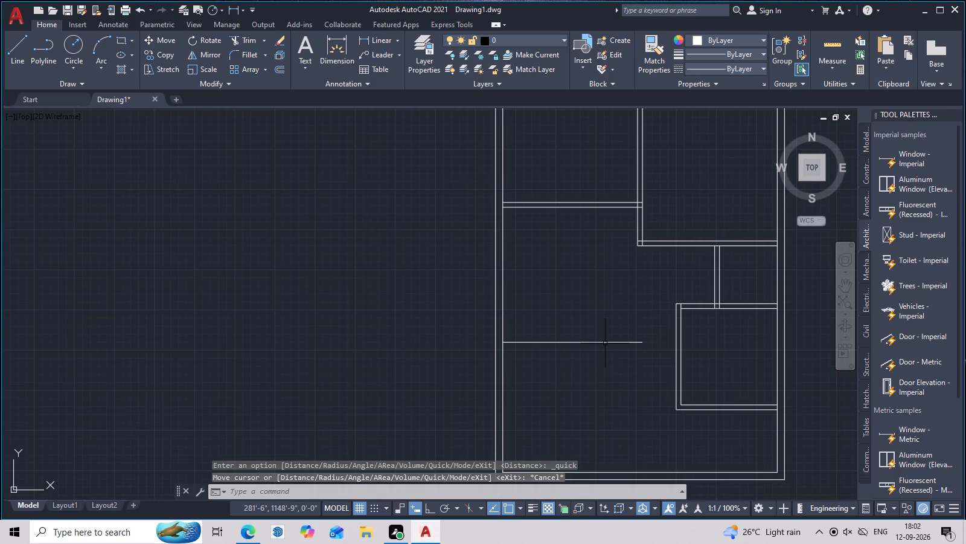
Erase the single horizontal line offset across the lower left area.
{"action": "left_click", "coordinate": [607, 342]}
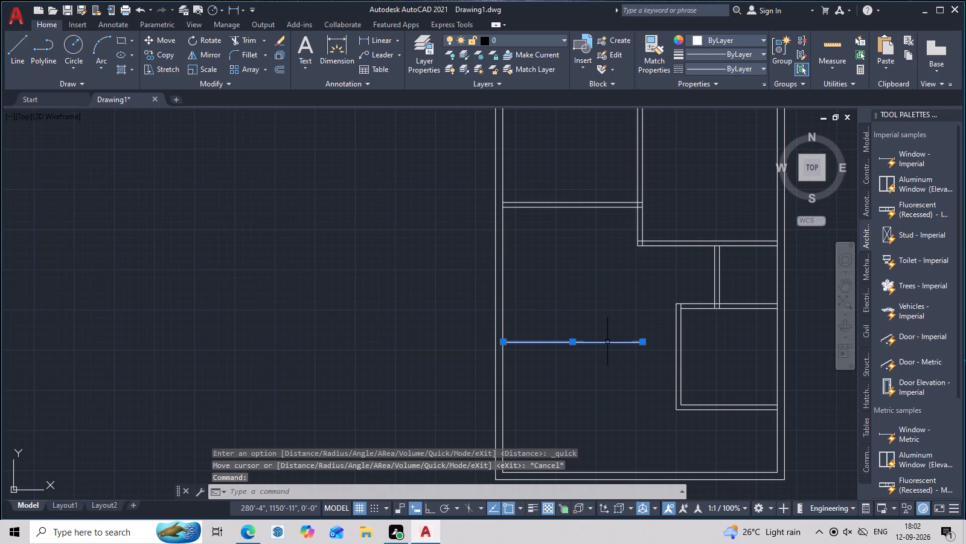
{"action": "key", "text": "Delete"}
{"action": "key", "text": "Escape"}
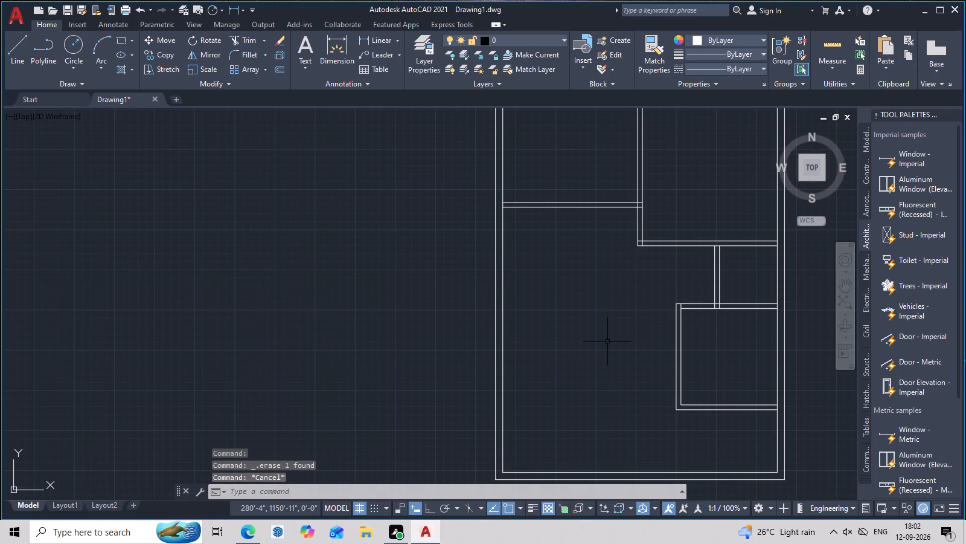
Offset the inner line of the bottom outer wall 17' upward across the plan.
{"action": "type", "text": "o"}
{"action": "key", "text": "space"}
{"action": "type", "text": "17'"}
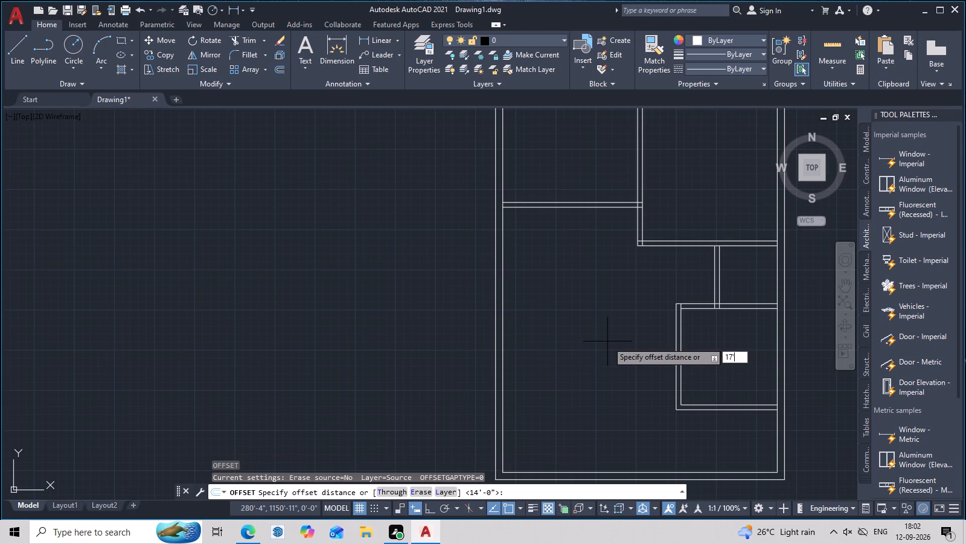
{"action": "key", "text": "Return"}
{"action": "scroll", "coordinate": [621, 336], "scroll_direction": "down", "scroll_amount": 2}
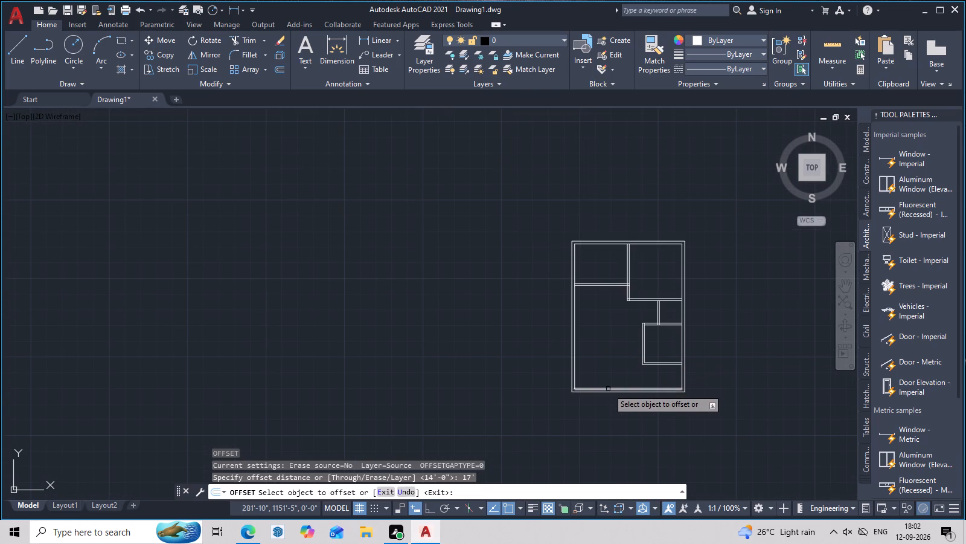
{"action": "left_click", "coordinate": [608, 389]}
{"action": "left_click", "coordinate": [604, 336]}
{"action": "middle_click_drag", "start_coordinate": [608, 333], "coordinate": [608, 370]}
{"action": "scroll", "coordinate": [608, 370], "scroll_direction": "up", "scroll_amount": 4}
{"action": "middle_click_drag", "start_coordinate": [608, 369], "coordinate": [529, 359]}
{"action": "scroll", "coordinate": [526, 357], "scroll_direction": "down", "scroll_amount": 2}
{"action": "middle_click_drag", "start_coordinate": [540, 355], "coordinate": [534, 355]}
{"action": "key", "text": "Escape"}
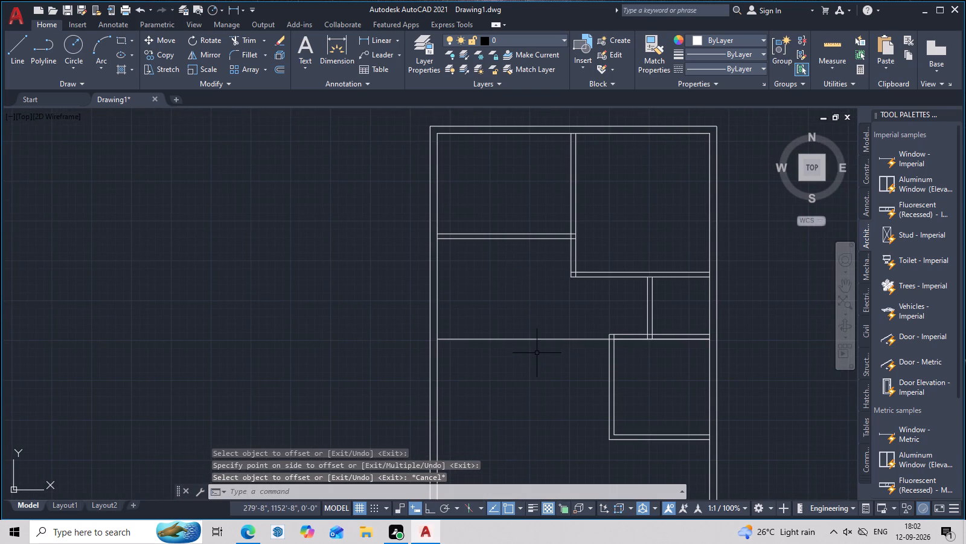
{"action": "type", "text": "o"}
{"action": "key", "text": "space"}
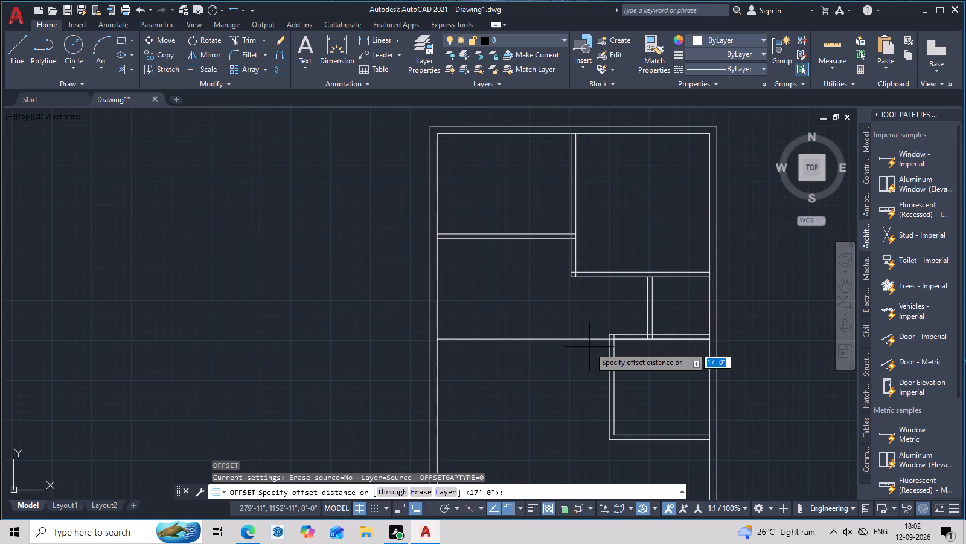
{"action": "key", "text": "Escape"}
Extend the upper line of the lower right room's top partition to the left outer wall.
{"action": "key", "text": "e"}
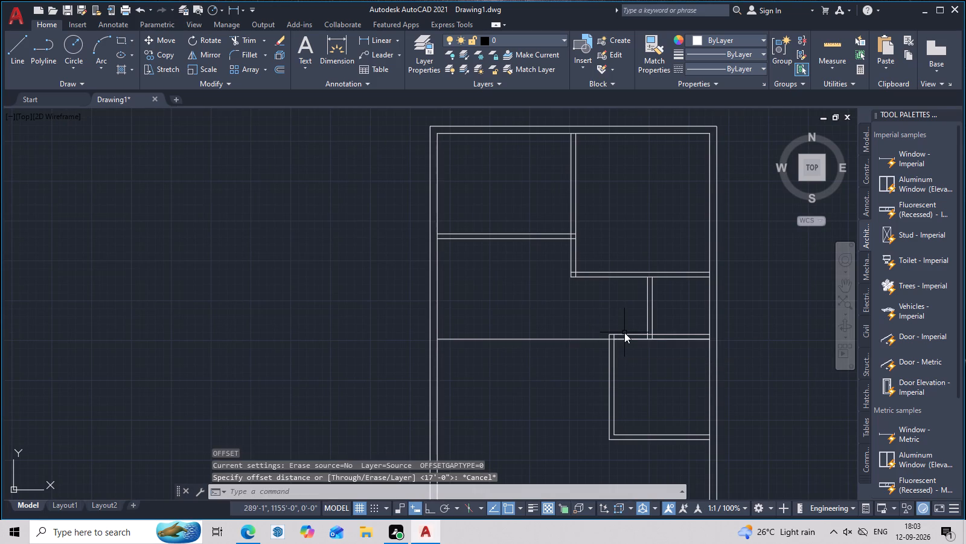
{"action": "type", "text": "x"}
{"action": "key", "text": "space"}
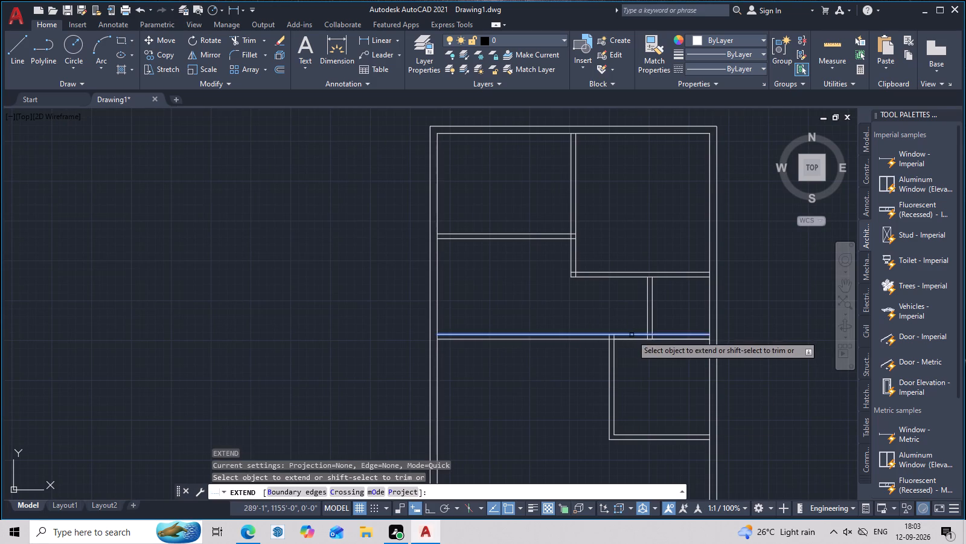
{"action": "left_click", "coordinate": [632, 335]}
Measure the clear dimensions of the middle left area below the upper left room.
{"action": "left_click", "coordinate": [824, 46]}
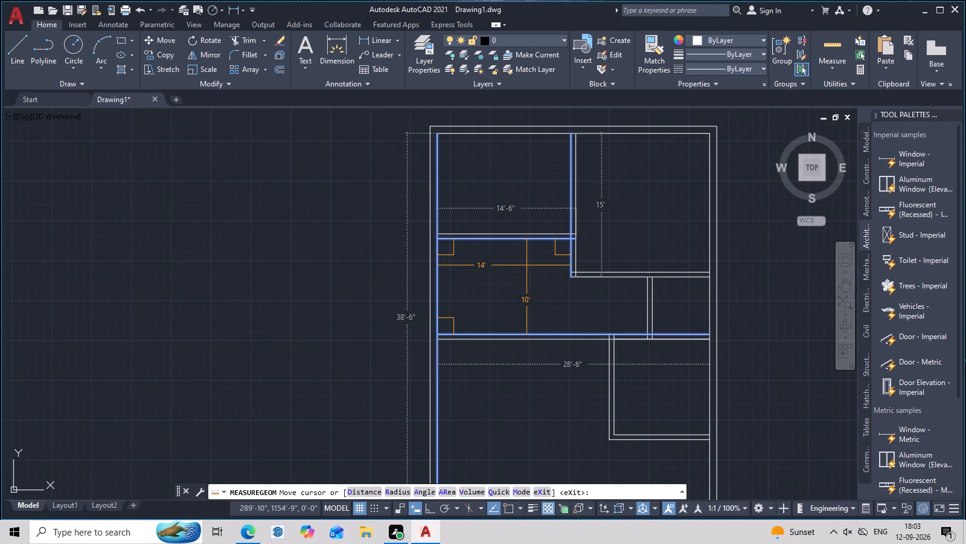
{"action": "key", "text": "Escape"}
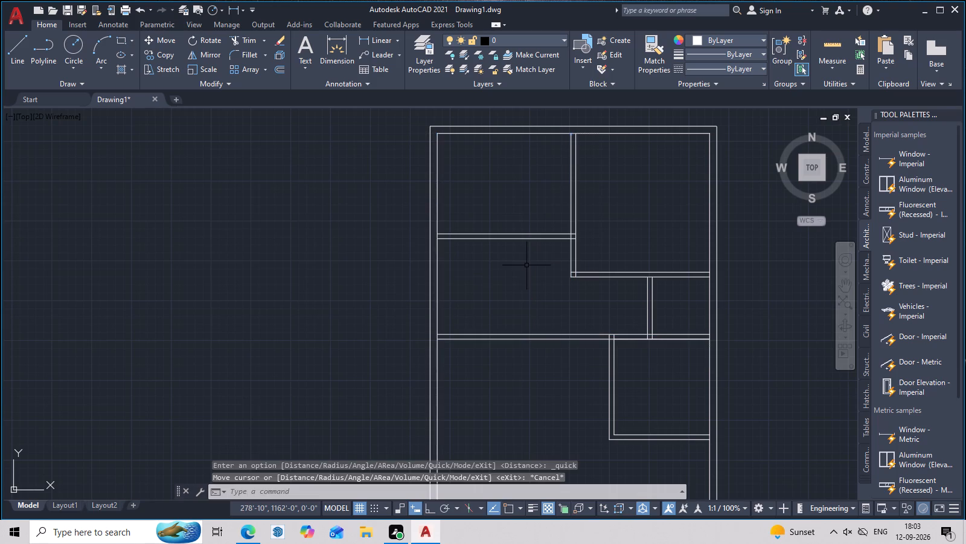
Look over the partition layout in the lower half of the plan down to the lower left corner.
{"action": "middle_click_drag", "start_coordinate": [554, 367], "coordinate": [572, 302]}
{"action": "middle_click_drag", "start_coordinate": [624, 363], "coordinate": [595, 328]}
{"action": "middle_click_drag", "start_coordinate": [606, 363], "coordinate": [604, 356]}
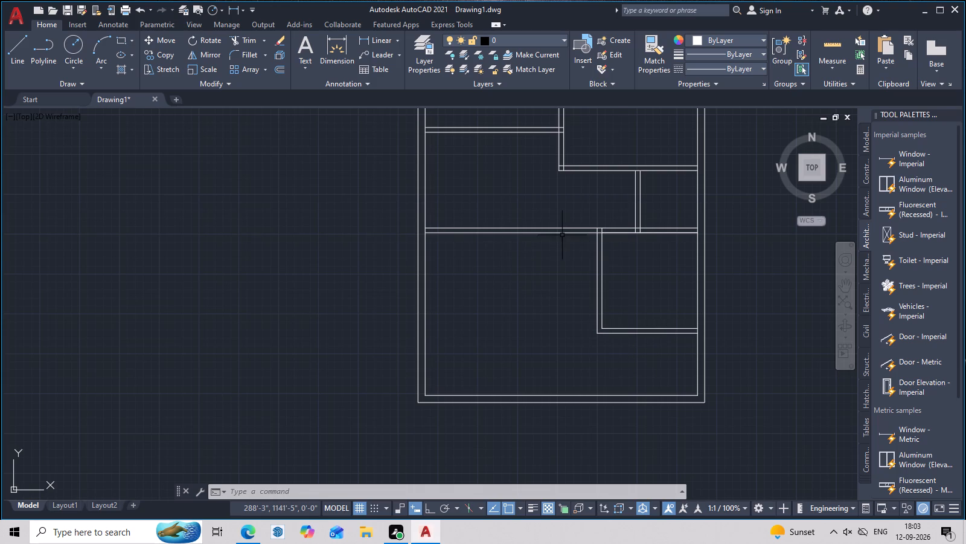
{"action": "scroll", "coordinate": [554, 291], "scroll_direction": "down", "scroll_amount": 2}
{"action": "middle_click_drag", "start_coordinate": [554, 288], "coordinate": [545, 303]}
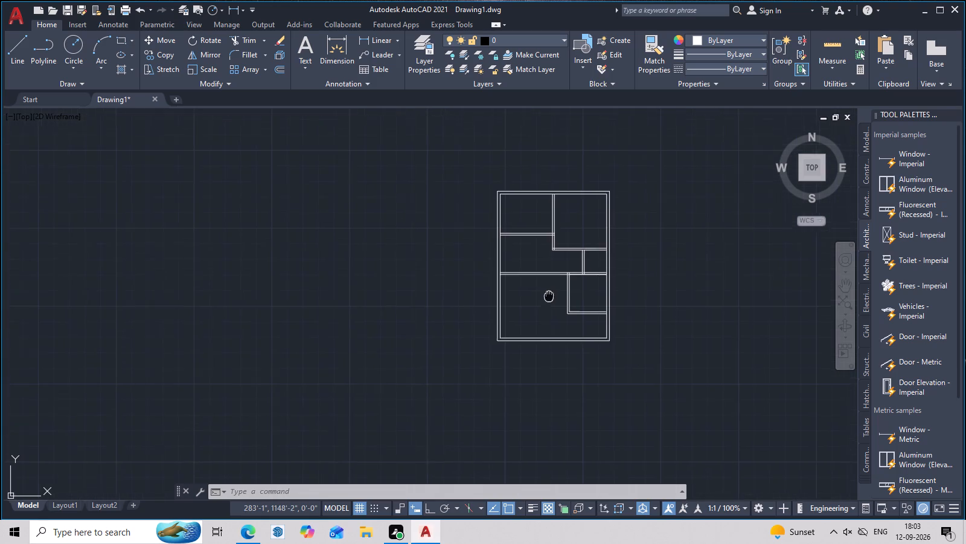
{"action": "middle_click_drag", "start_coordinate": [545, 303], "coordinate": [520, 335]}
{"action": "scroll", "coordinate": [517, 327], "scroll_direction": "up", "scroll_amount": 2}
{"action": "middle_click", "coordinate": [517, 327]}
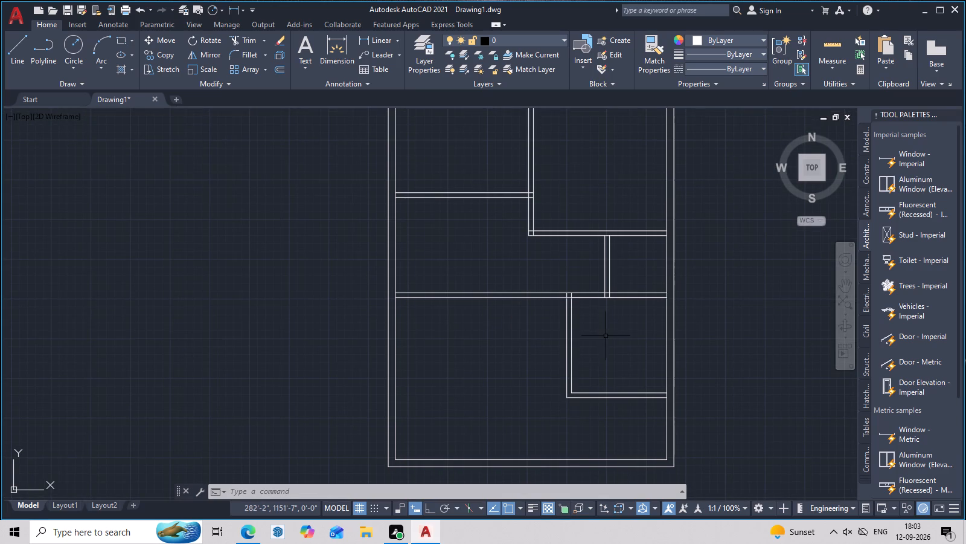
{"action": "scroll", "coordinate": [611, 343], "scroll_direction": "up", "scroll_amount": 1}
{"action": "scroll", "coordinate": [569, 354], "scroll_direction": "down", "scroll_amount": 1}
{"action": "middle_click_drag", "start_coordinate": [570, 386], "coordinate": [586, 356]}
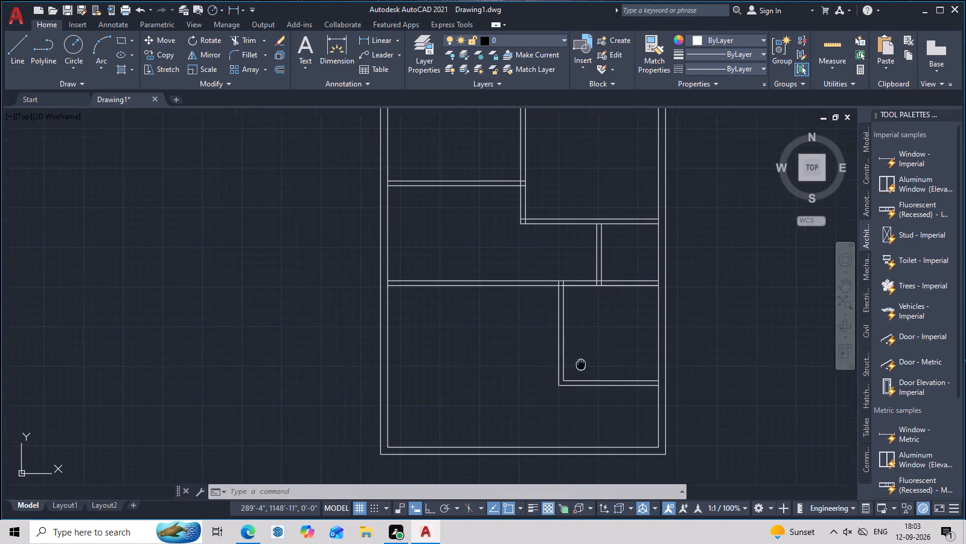
{"action": "middle_click_drag", "start_coordinate": [586, 356], "coordinate": [593, 339]}
{"action": "middle_click_drag", "start_coordinate": [424, 404], "coordinate": [437, 390]}
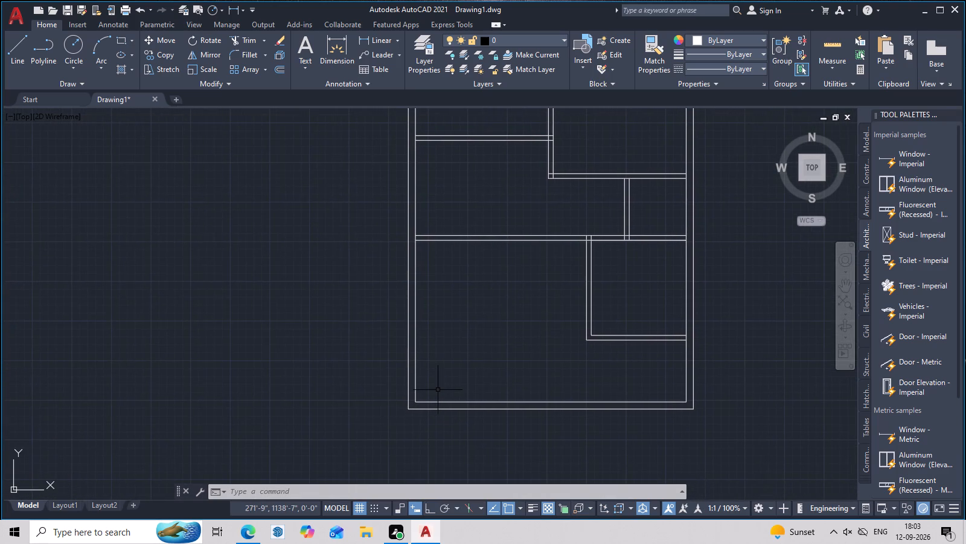
{"action": "scroll", "coordinate": [438, 390], "scroll_direction": "up", "scroll_amount": 1}
{"action": "middle_click_drag", "start_coordinate": [443, 383], "coordinate": [449, 363]}
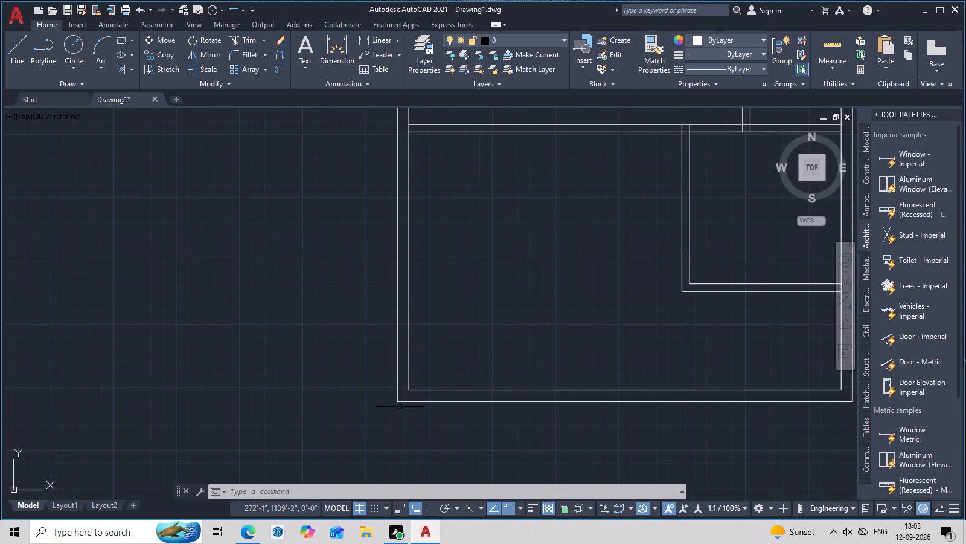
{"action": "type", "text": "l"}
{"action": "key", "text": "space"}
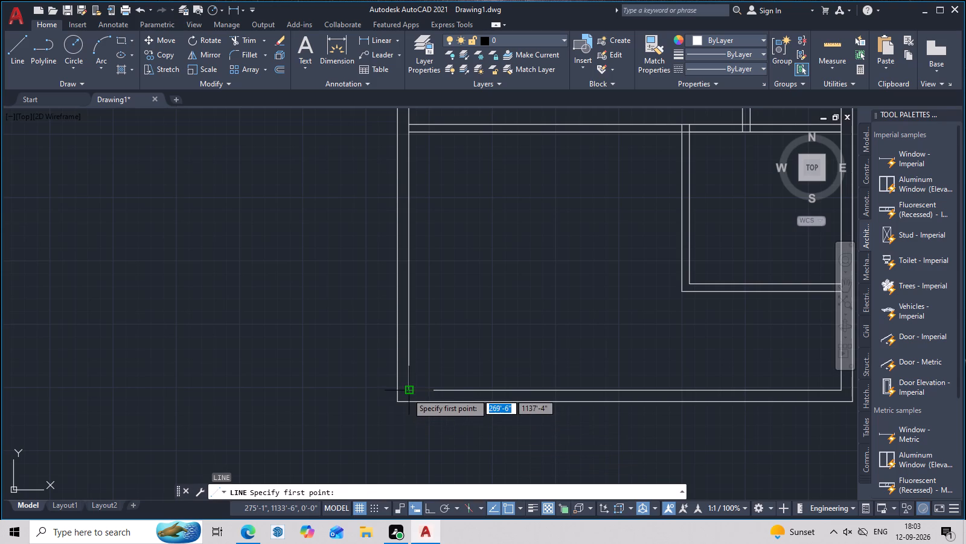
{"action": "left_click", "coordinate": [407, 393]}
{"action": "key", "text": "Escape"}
Draw a 9" vertical line across the bottom wall, from the lower left inner corner down to the outer line.
{"action": "scroll", "coordinate": [410, 398], "scroll_direction": "up", "scroll_amount": 2}
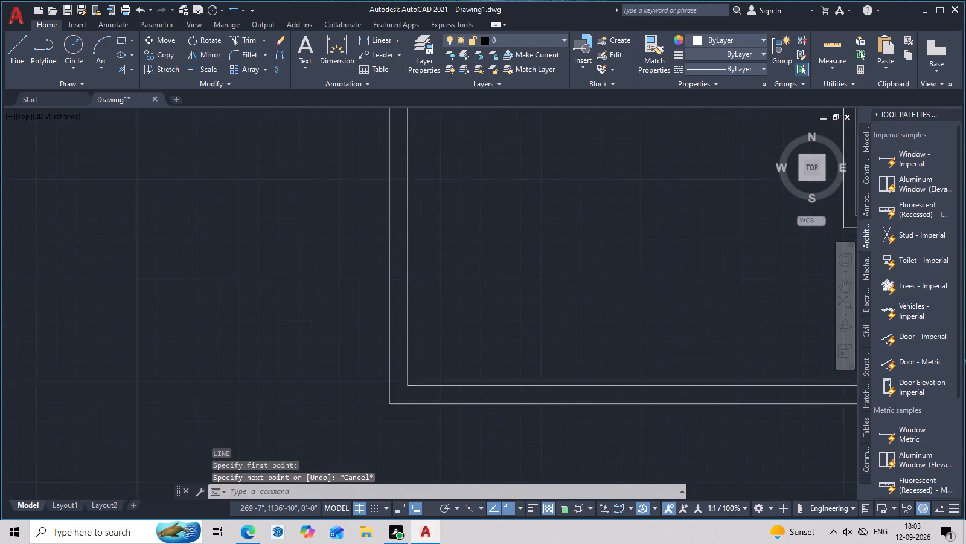
{"action": "type", "text": "l"}
{"action": "key", "text": "space"}
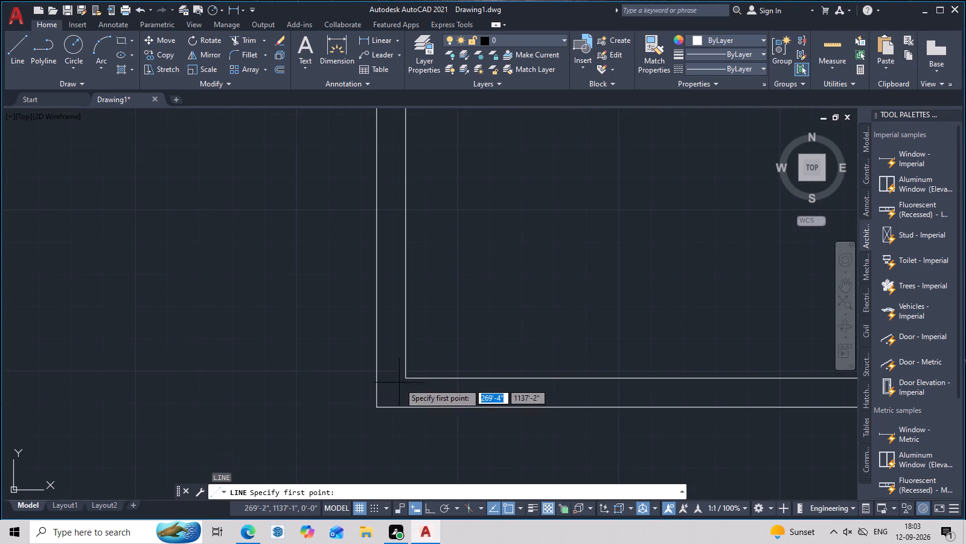
{"action": "left_click", "coordinate": [406, 375]}
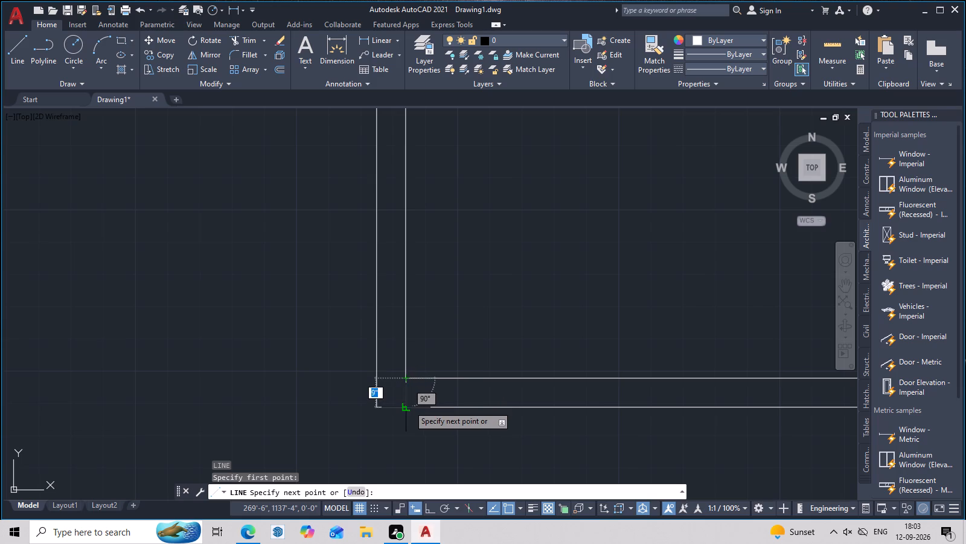
{"action": "left_click", "coordinate": [409, 406]}
{"action": "key", "text": "Escape"}
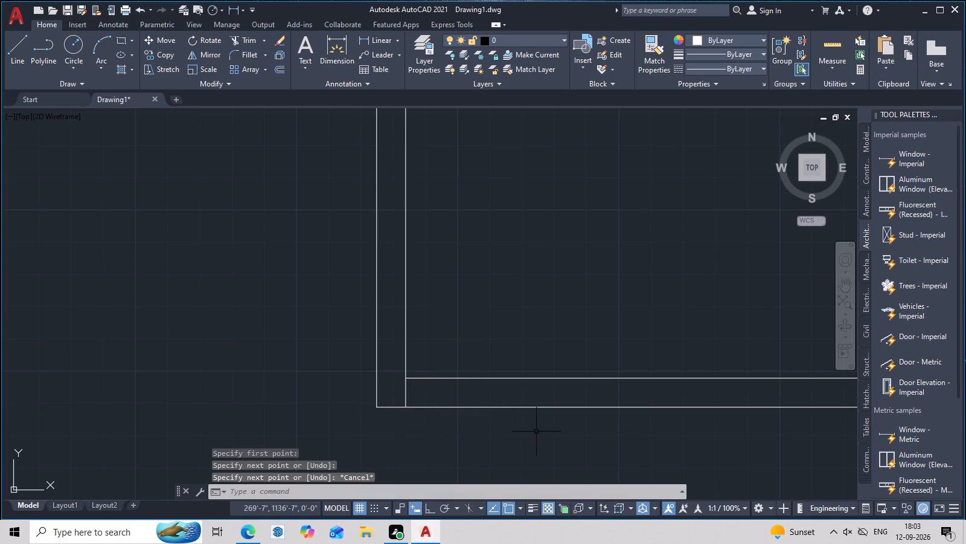
Insert a Door - Metric block just outside the left outer wall near the lower left corner.
{"action": "left_click", "coordinate": [919, 363]}
{"action": "left_click_drag", "start_coordinate": [919, 363], "coordinate": [346, 336]}
{"action": "left_click_drag", "start_coordinate": [346, 336], "coordinate": [249, 324]}
{"action": "double_click", "coordinate": [263, 326]}
Set the inserted door block's opening angle to 90°.
{"action": "left_click", "coordinate": [283, 327]}
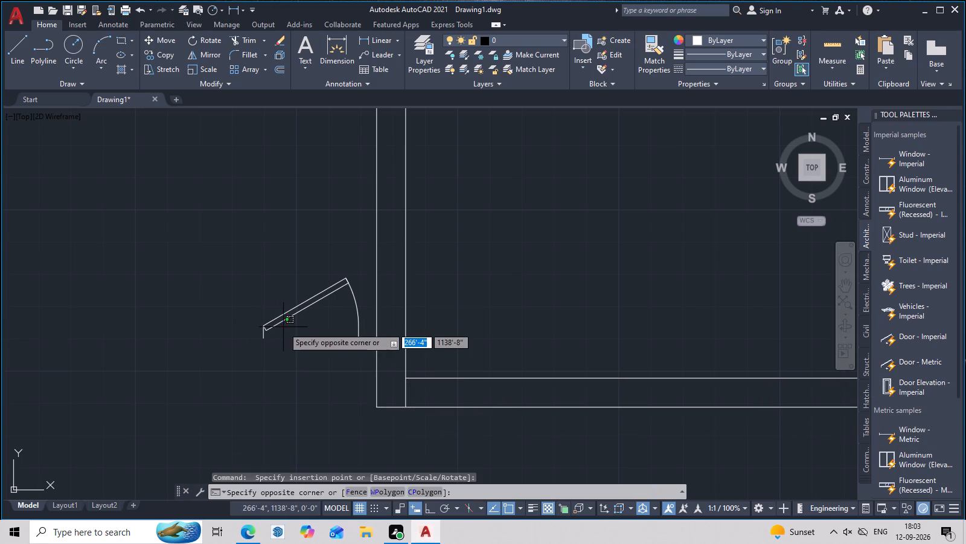
{"action": "left_click", "coordinate": [273, 327]}
{"action": "left_click", "coordinate": [249, 283]}
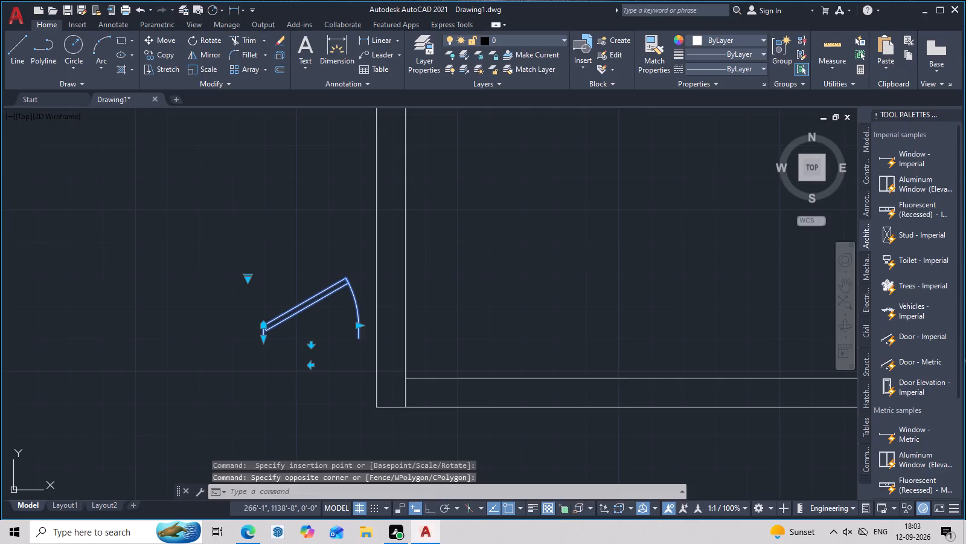
{"action": "left_click", "coordinate": [248, 280]}
{"action": "double_click", "coordinate": [248, 280]}
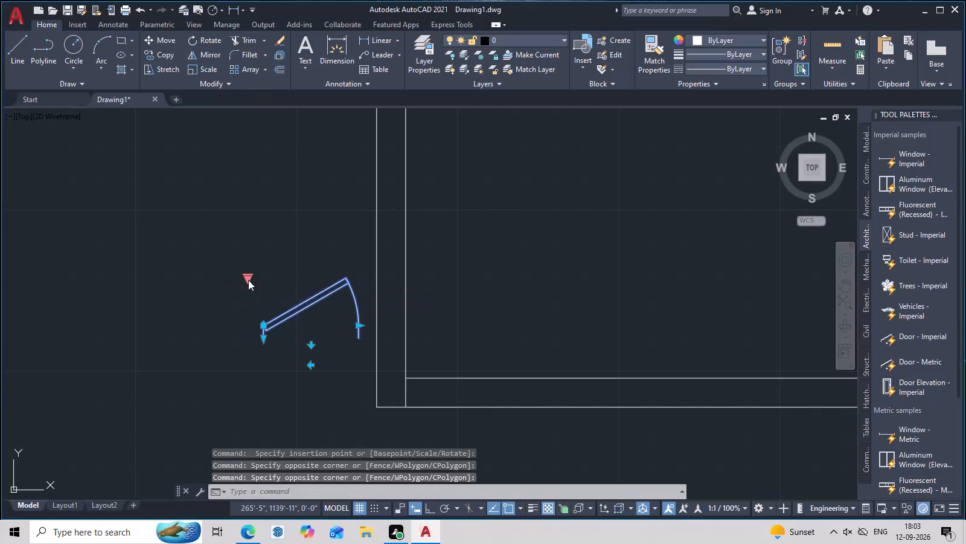
{"action": "left_click", "coordinate": [290, 326]}
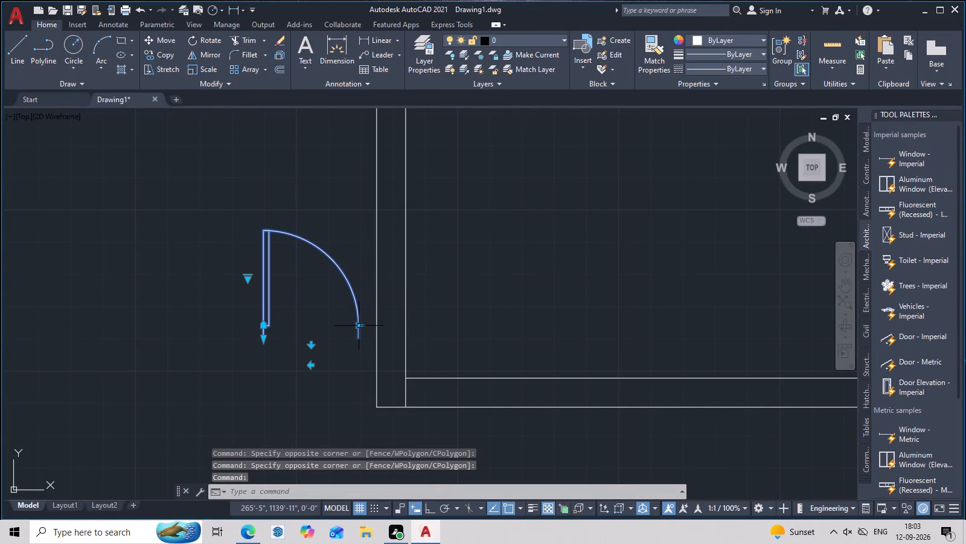
Widen the door block to its largest preset width increment.
{"action": "left_click", "coordinate": [359, 326]}
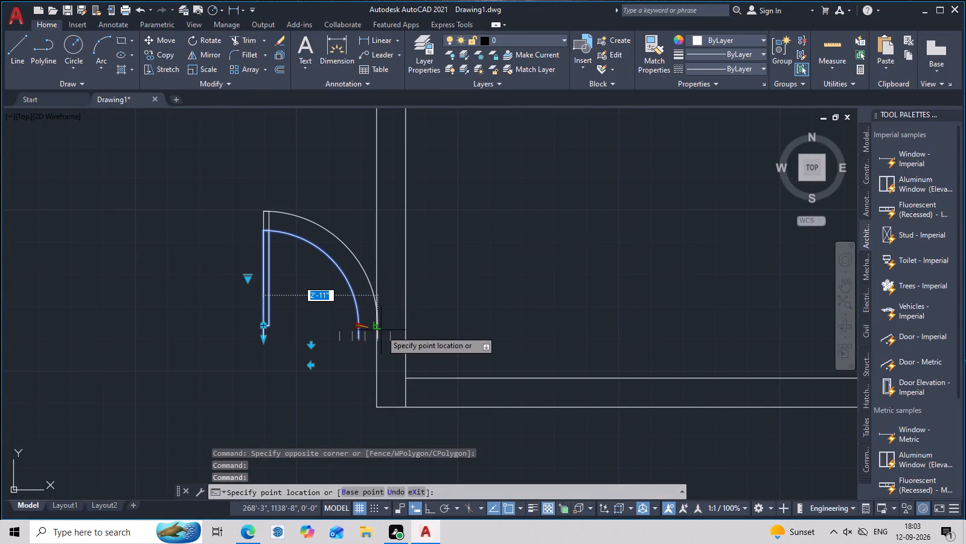
{"action": "left_click", "coordinate": [387, 332]}
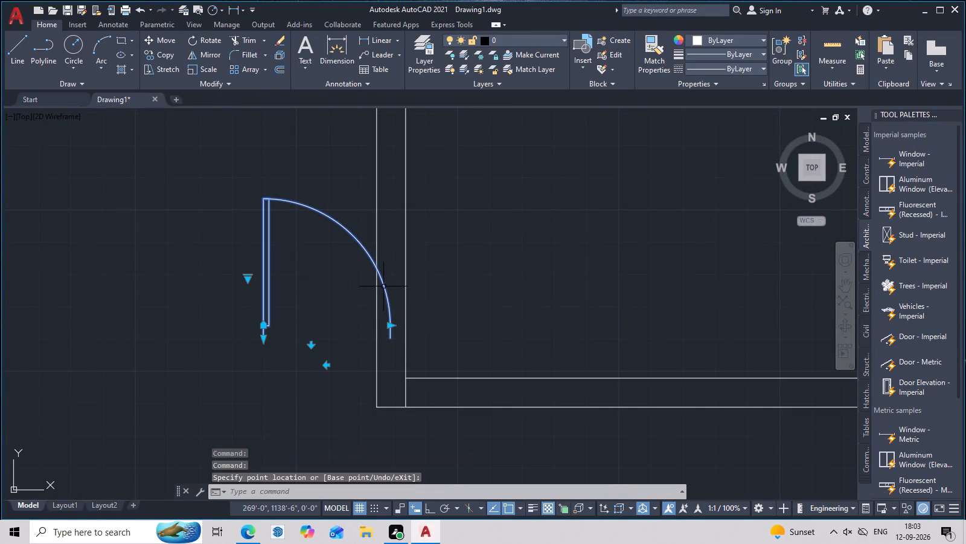
Move the door by its lower left endpoint to the bottom end of the short line across the bottom wall.
{"action": "left_click", "coordinate": [383, 287]}
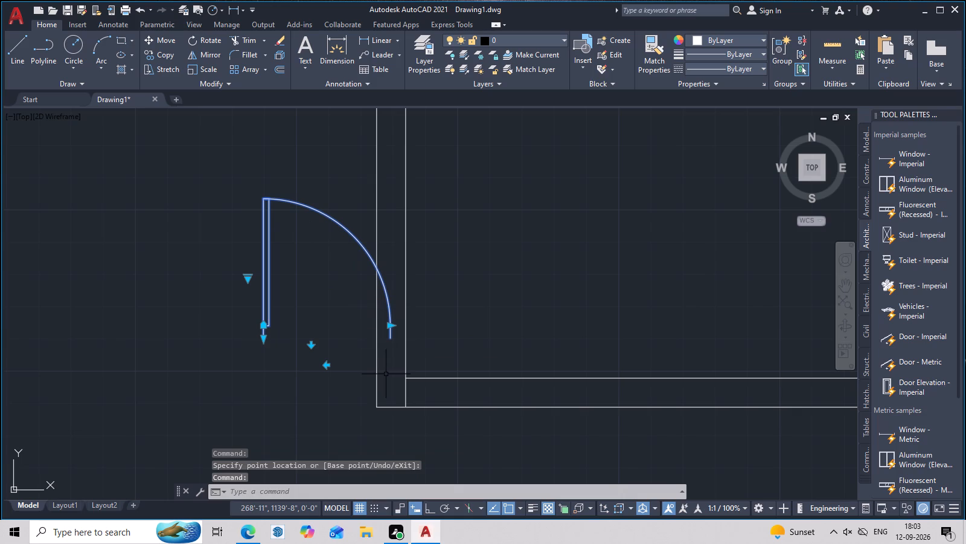
{"action": "key", "text": "m"}
{"action": "scroll", "coordinate": [265, 333], "scroll_direction": "up", "scroll_amount": 3}
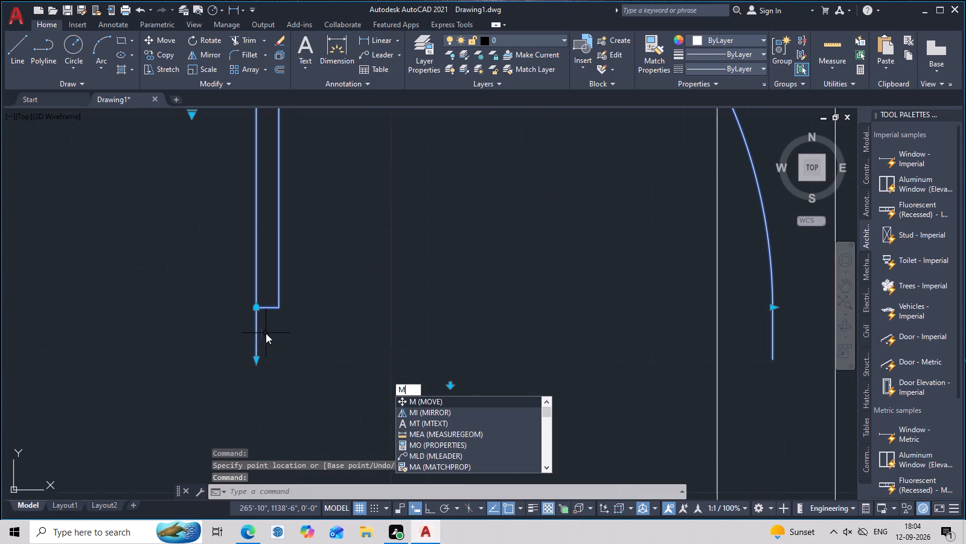
{"action": "key", "text": "Return"}
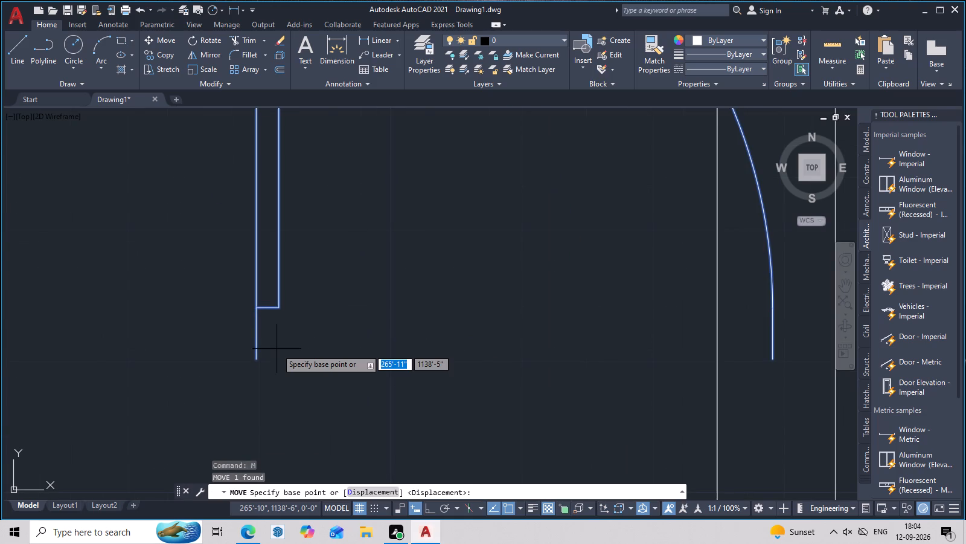
{"action": "left_click", "coordinate": [258, 361]}
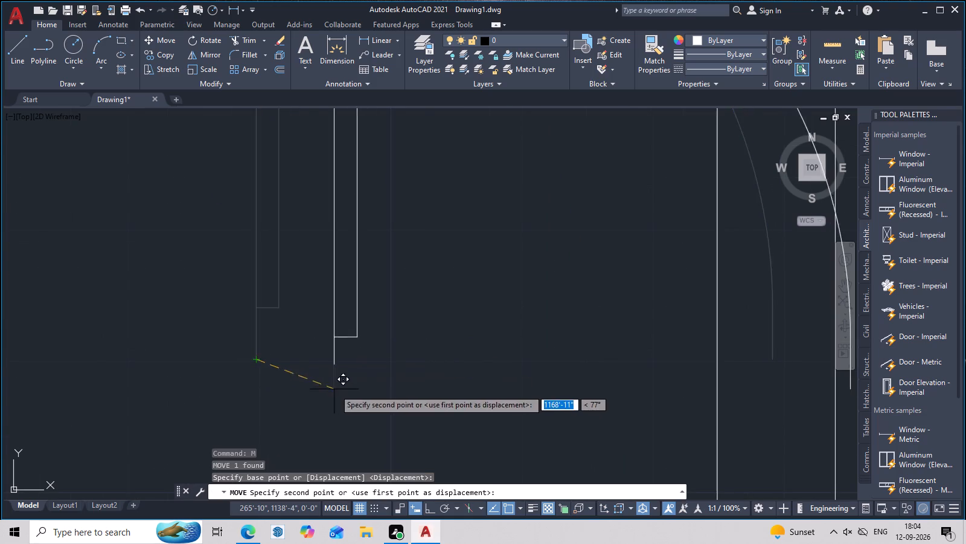
{"action": "scroll", "coordinate": [334, 390], "scroll_direction": "down", "scroll_amount": 6}
{"action": "scroll", "coordinate": [401, 424], "scroll_direction": "up", "scroll_amount": 6}
{"action": "scroll", "coordinate": [255, 354], "scroll_direction": "down", "scroll_amount": 2}
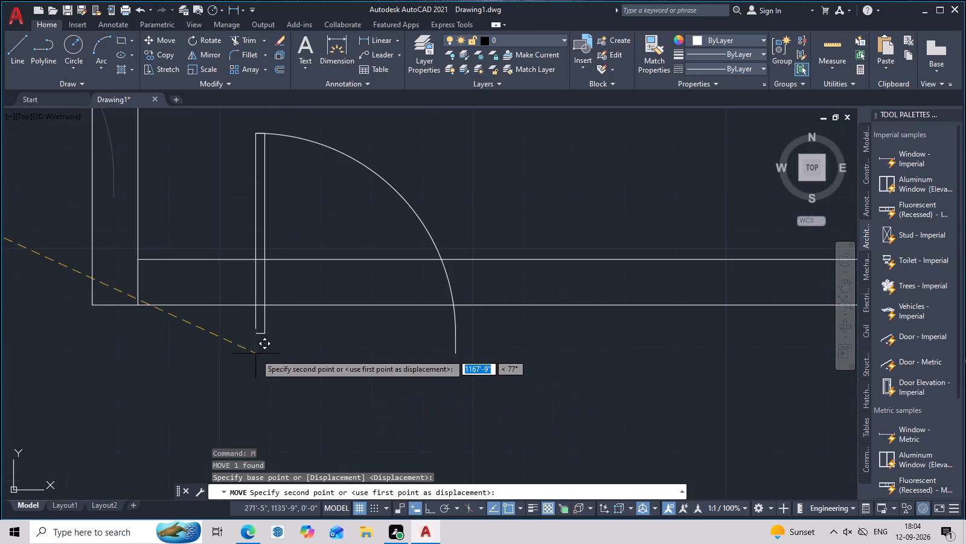
{"action": "middle_click_drag", "start_coordinate": [275, 374], "coordinate": [417, 464]}
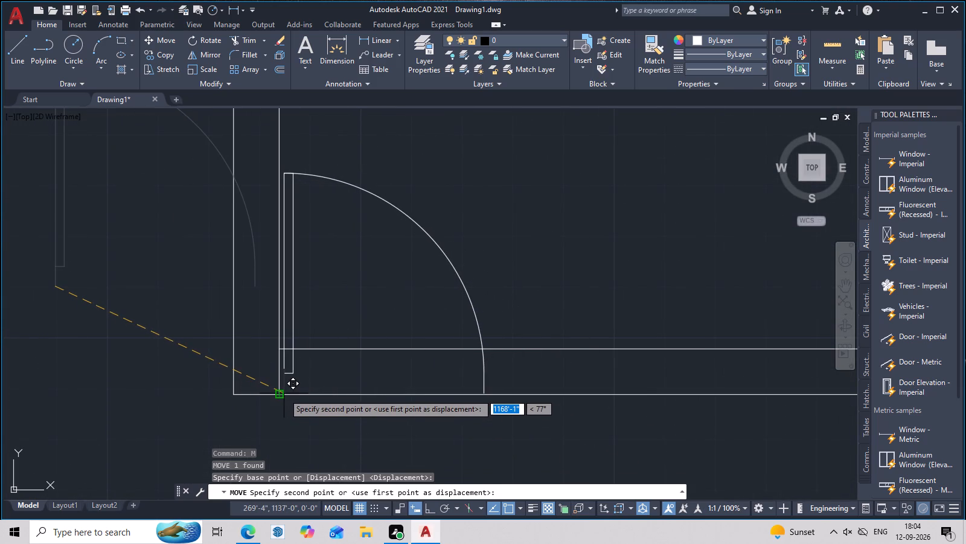
{"action": "left_click", "coordinate": [281, 393]}
Trim the bottom wall's inner line across the corner door's opening, including the short piece left inside the door leaf.
{"action": "scroll", "coordinate": [345, 390], "scroll_direction": "down", "scroll_amount": 3}
{"action": "middle_click_drag", "start_coordinate": [372, 398], "coordinate": [386, 407]}
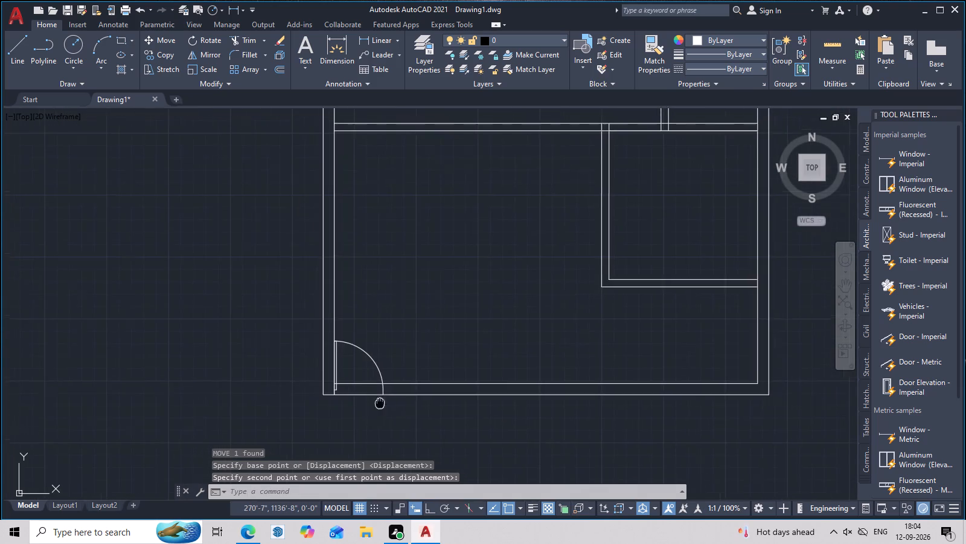
{"action": "middle_click_drag", "start_coordinate": [386, 407], "coordinate": [418, 424]}
{"action": "scroll", "coordinate": [418, 424], "scroll_direction": "up", "scroll_amount": 2}
{"action": "middle_click_drag", "start_coordinate": [414, 425], "coordinate": [441, 429]}
{"action": "type", "text": "tr"}
{"action": "key", "text": "space"}
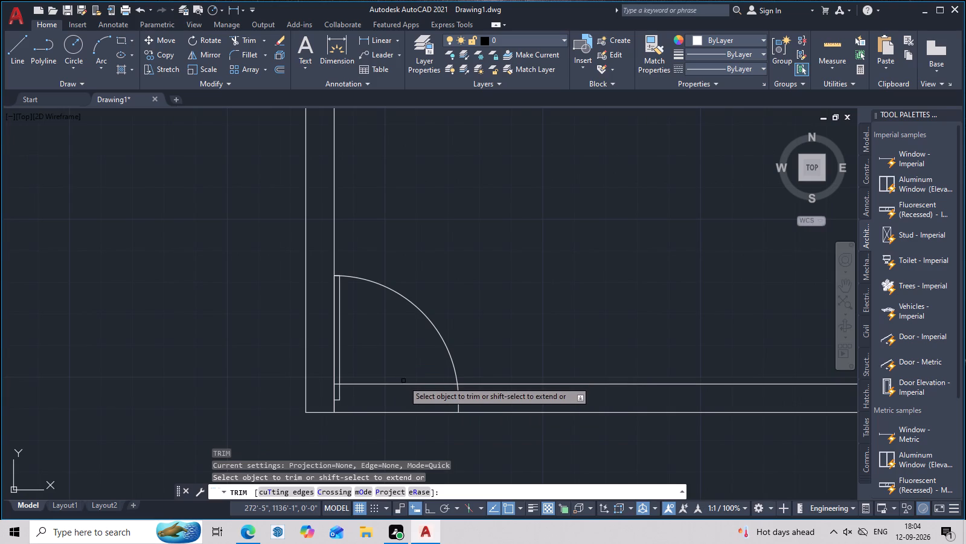
{"action": "left_click", "coordinate": [404, 384]}
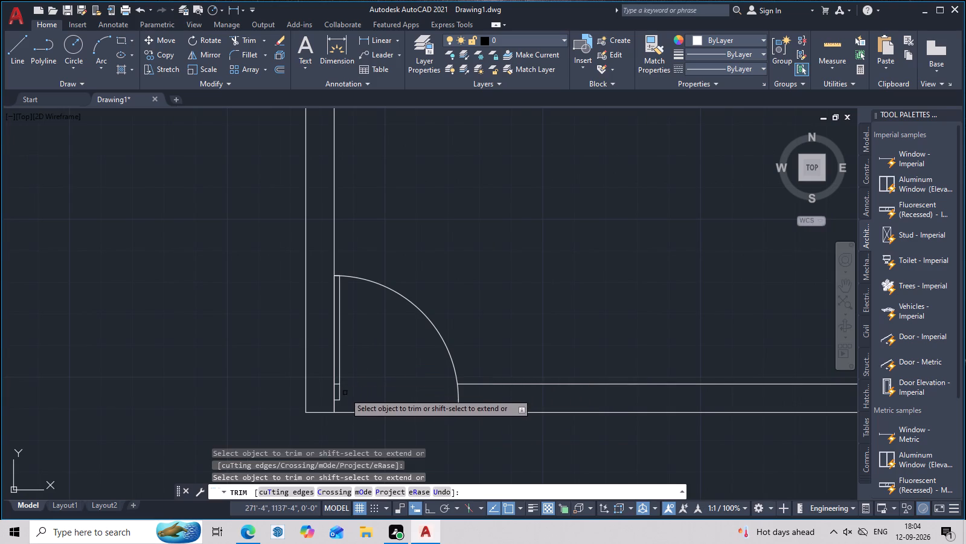
{"action": "scroll", "coordinate": [344, 390], "scroll_direction": "up", "scroll_amount": 5}
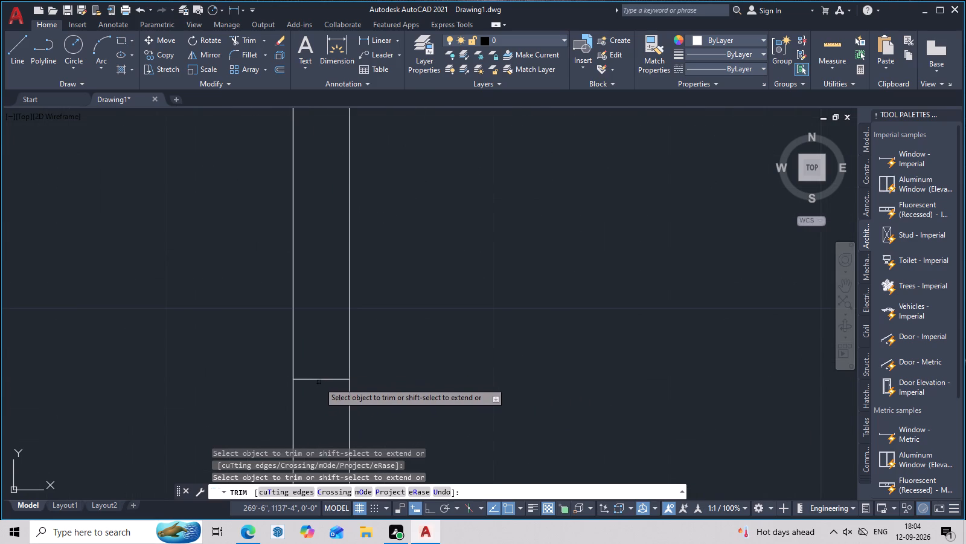
{"action": "left_click", "coordinate": [322, 380]}
{"action": "scroll", "coordinate": [322, 380], "scroll_direction": "down", "scroll_amount": 1}
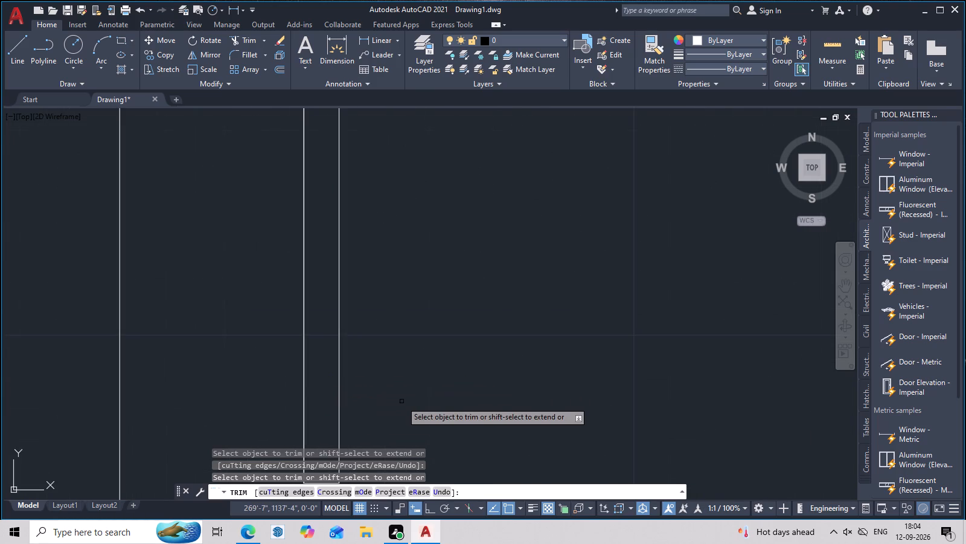
{"action": "scroll", "coordinate": [401, 401], "scroll_direction": "down", "scroll_amount": 3}
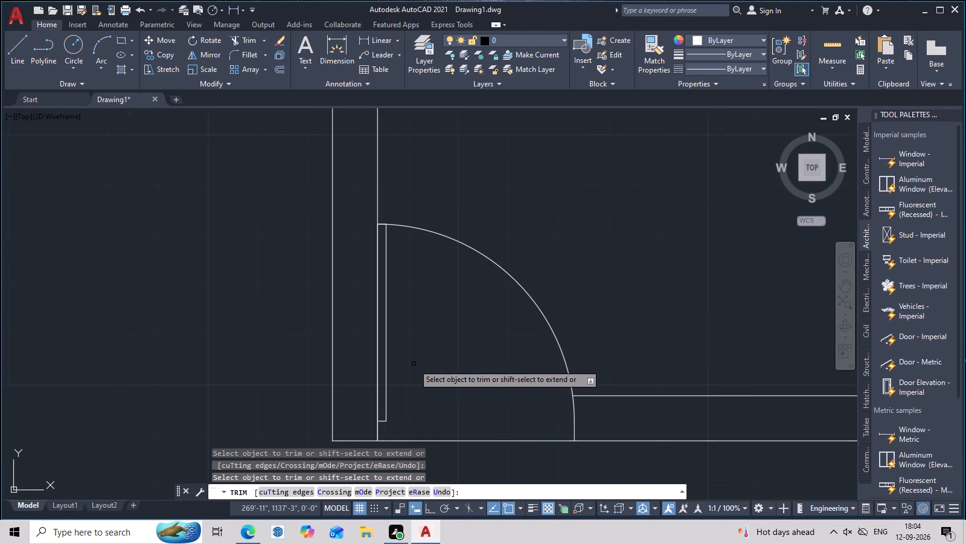
{"action": "scroll", "coordinate": [414, 364], "scroll_direction": "down", "scroll_amount": 3}
{"action": "scroll", "coordinate": [396, 389], "scroll_direction": "up", "scroll_amount": 3}
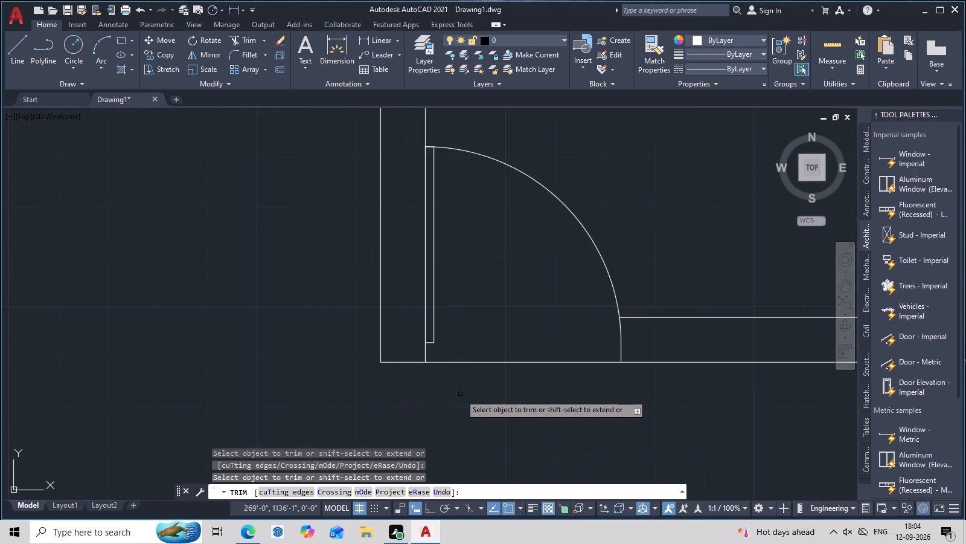
{"action": "scroll", "coordinate": [500, 388], "scroll_direction": "down", "scroll_amount": 2}
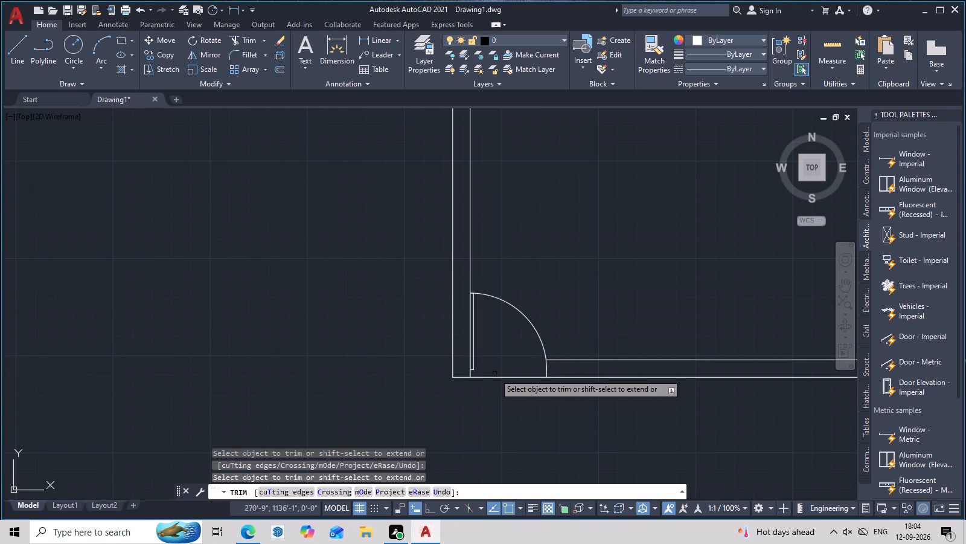
{"action": "middle_click_drag", "start_coordinate": [580, 372], "coordinate": [387, 374]}
{"action": "scroll", "coordinate": [383, 375], "scroll_direction": "down", "scroll_amount": 2}
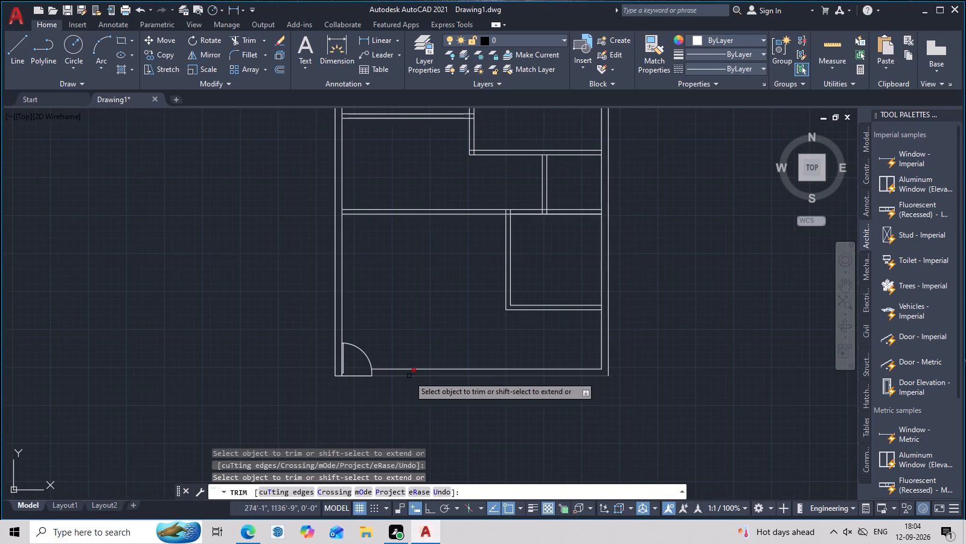
{"action": "middle_click_drag", "start_coordinate": [409, 376], "coordinate": [405, 369]}
{"action": "scroll", "coordinate": [405, 369], "scroll_direction": "up", "scroll_amount": 2}
{"action": "middle_click", "coordinate": [443, 384]}
{"action": "key", "text": "Escape"}
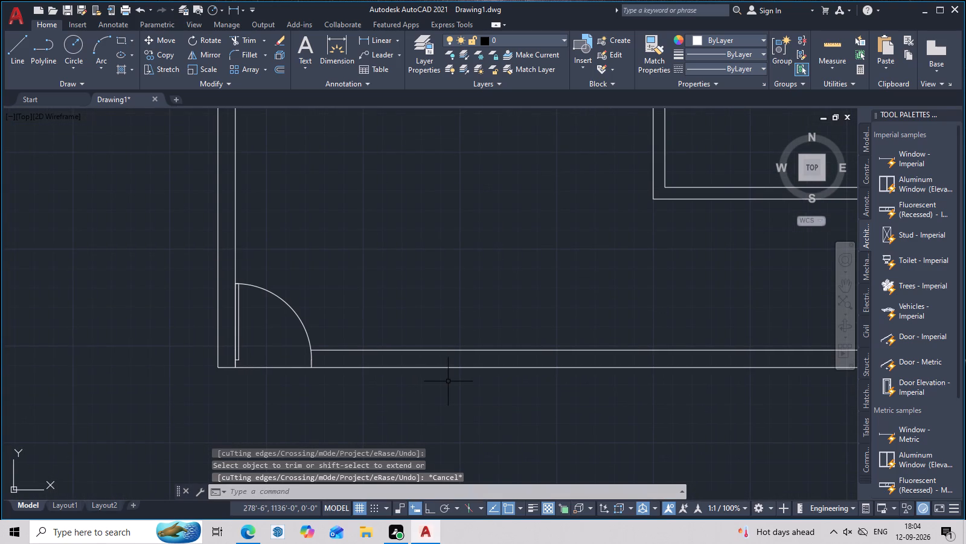
Draw a short line straight across the bottom wall, partway along it to the right of the door.
{"action": "type", "text": "l"}
{"action": "key", "text": "space"}
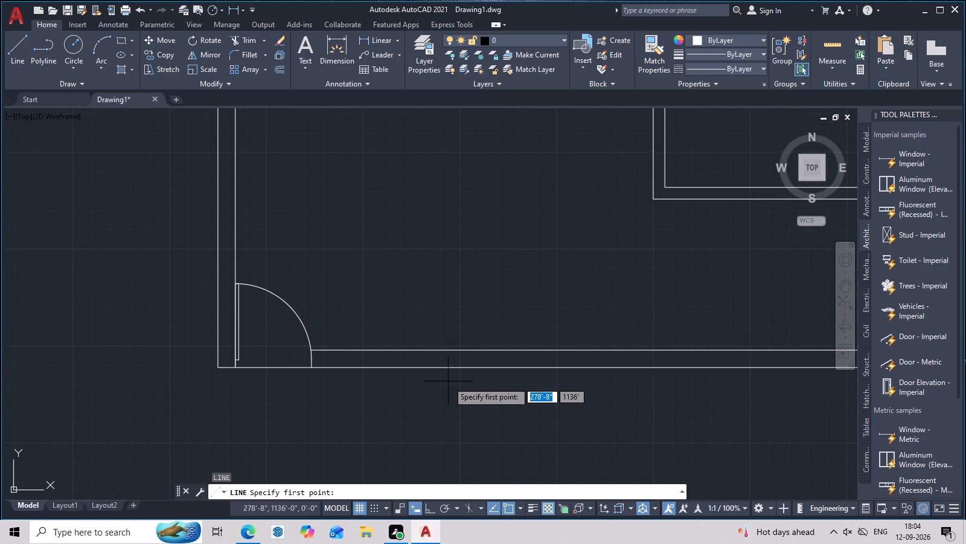
{"action": "middle_click_drag", "start_coordinate": [542, 401], "coordinate": [521, 410]}
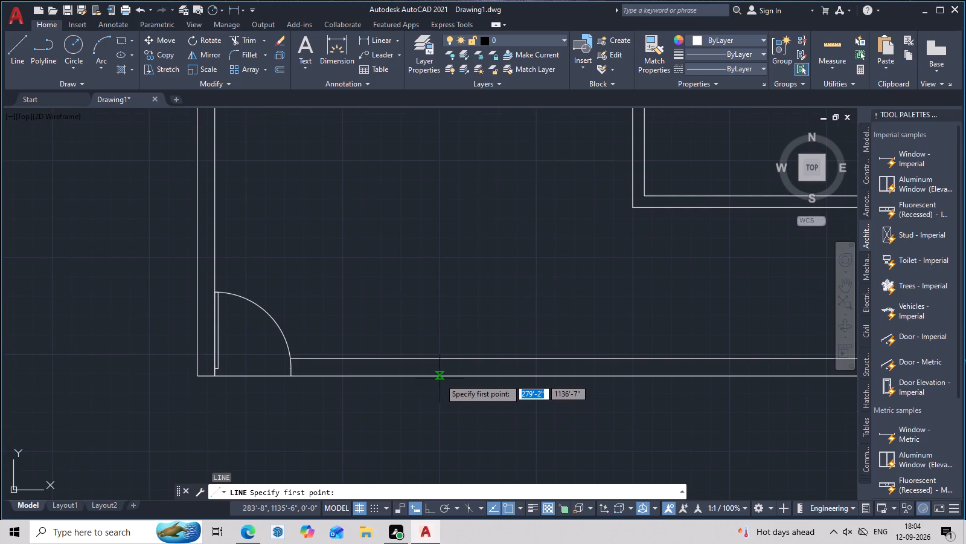
{"action": "left_click", "coordinate": [440, 378]}
{"action": "left_click", "coordinate": [440, 358]}
{"action": "key", "text": "Escape"}
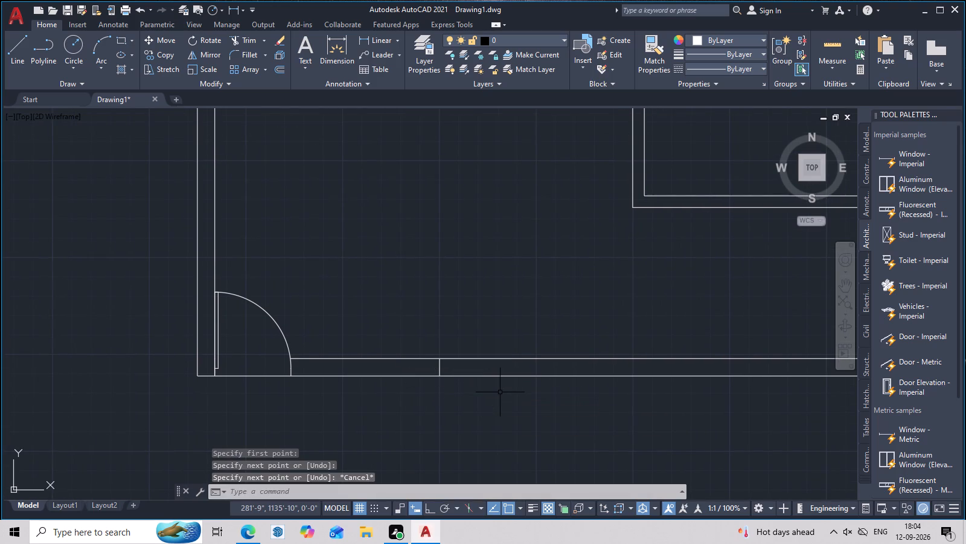
Offset the new short line across the bottom wall 4' to the right.
{"action": "key", "text": "o"}
{"action": "key", "text": "space"}
{"action": "type", "text": "4'"}
{"action": "key", "text": "Return"}
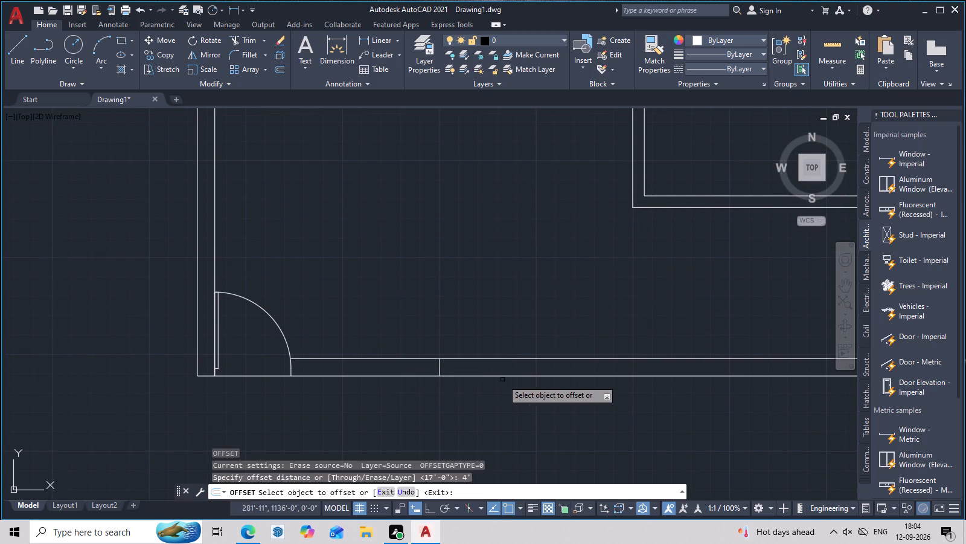
{"action": "double_click", "coordinate": [439, 371]}
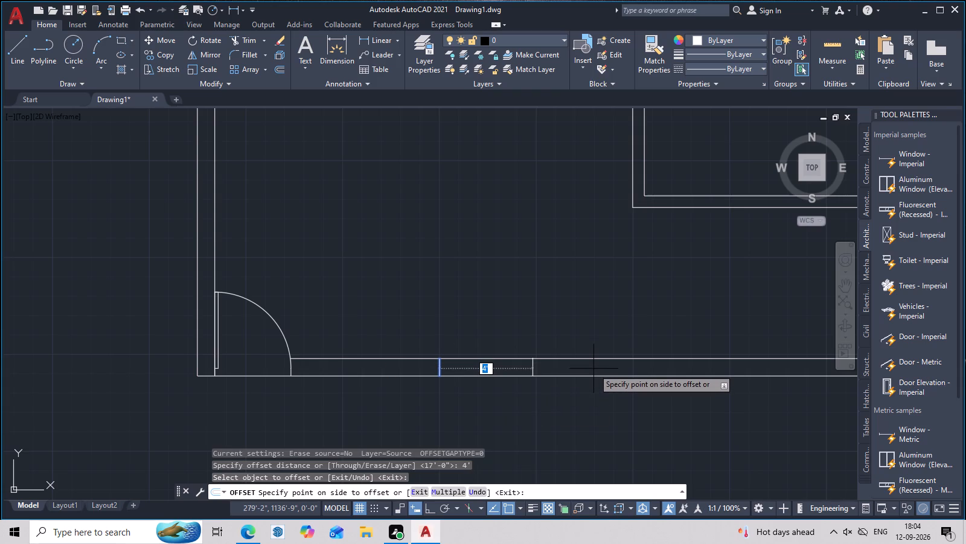
{"action": "left_click", "coordinate": [593, 369]}
{"action": "scroll", "coordinate": [657, 409], "scroll_direction": "down", "scroll_amount": 1}
{"action": "middle_click_drag", "start_coordinate": [643, 411], "coordinate": [567, 415]}
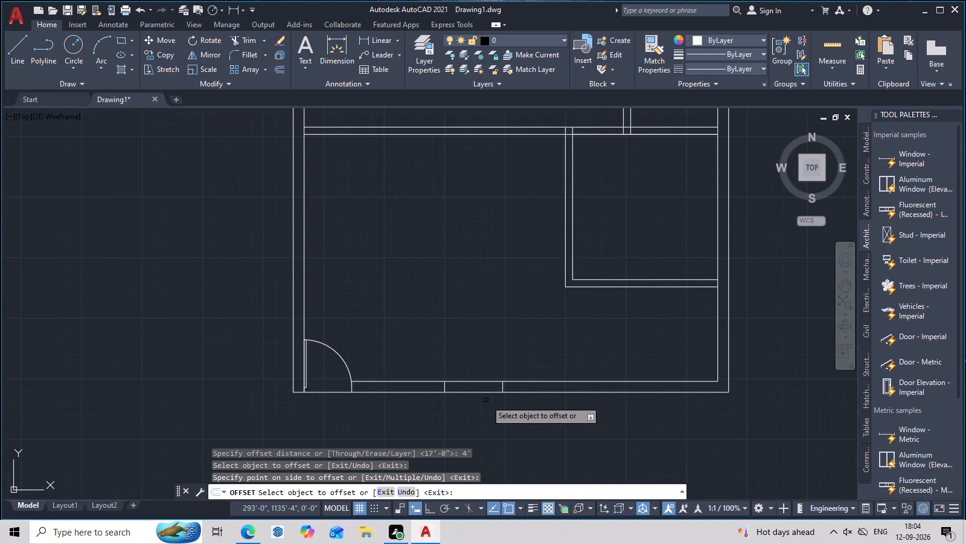
{"action": "scroll", "coordinate": [486, 400], "scroll_direction": "up", "scroll_amount": 2}
{"action": "key", "text": "Escape"}
Trim both bottom wall lines between the two short cross lines to open a gap.
{"action": "type", "text": "tr"}
{"action": "key", "text": "space"}
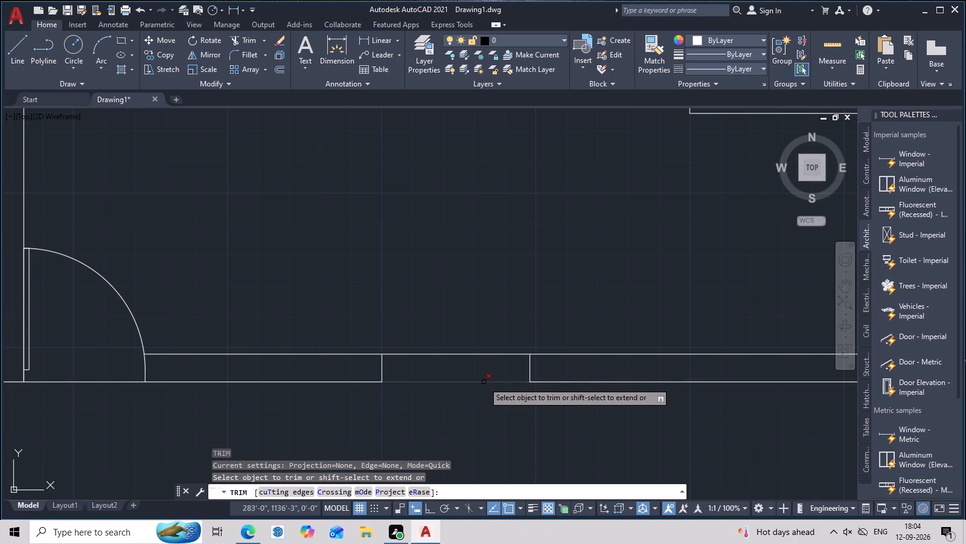
{"action": "left_click", "coordinate": [484, 382]}
{"action": "left_click", "coordinate": [494, 354]}
{"action": "scroll", "coordinate": [484, 407], "scroll_direction": "down", "scroll_amount": 2}
{"action": "middle_click_drag", "start_coordinate": [493, 411], "coordinate": [481, 413]}
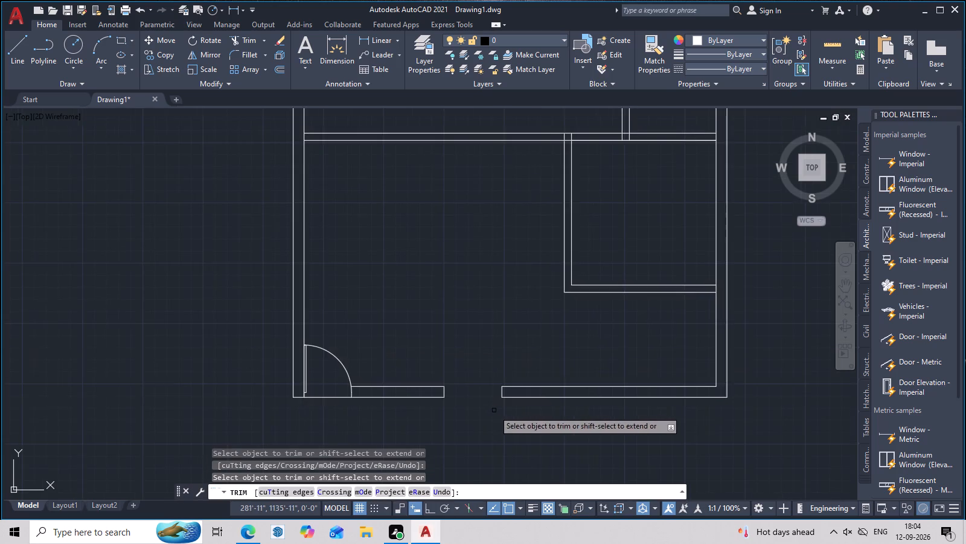
{"action": "middle_click_drag", "start_coordinate": [481, 413], "coordinate": [440, 418]}
{"action": "middle_click_drag", "start_coordinate": [658, 428], "coordinate": [609, 444]}
{"action": "key", "text": "Escape"}
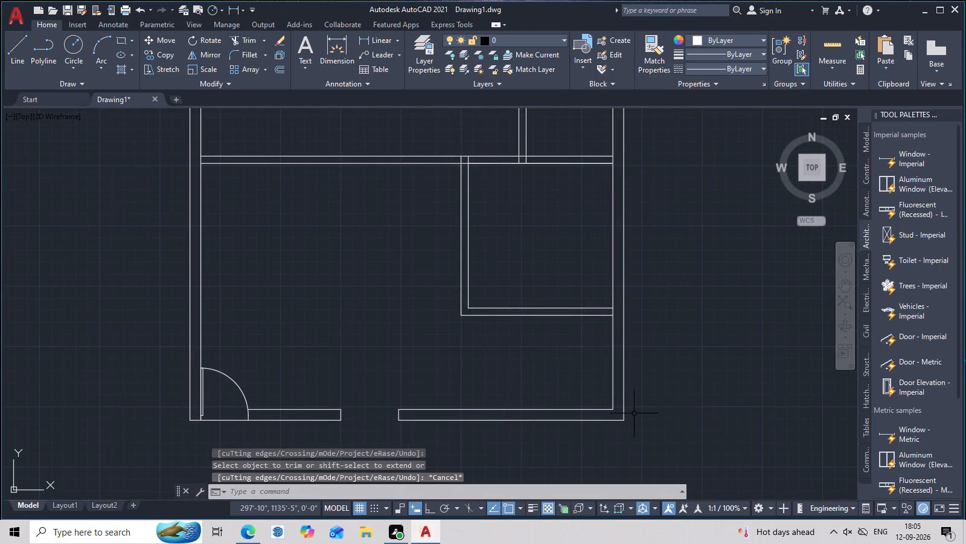
Draw a 9" line across the right outer wall just below the lower right room's bottom partition.
{"action": "middle_click_drag", "start_coordinate": [630, 418], "coordinate": [624, 425]}
{"action": "key", "text": "l"}
{"action": "key", "text": "space"}
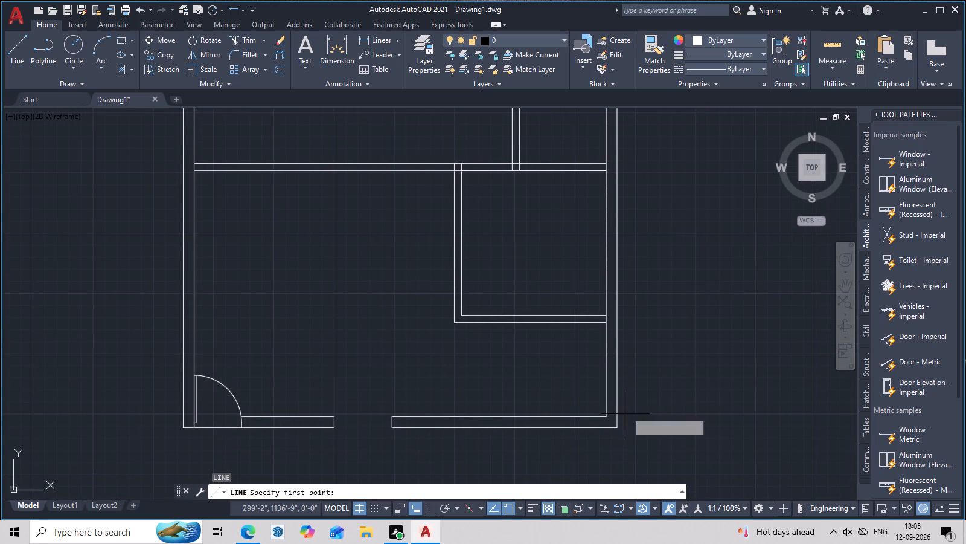
{"action": "left_click", "coordinate": [607, 336]}
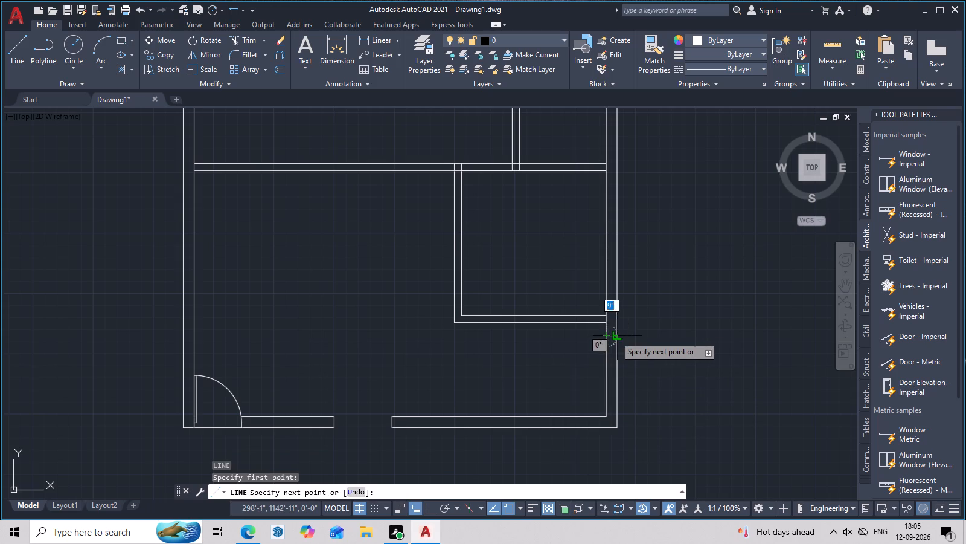
{"action": "left_click", "coordinate": [615, 336]}
{"action": "key", "text": "Escape"}
Offset the short line across the right outer wall 4' downward.
{"action": "type", "text": "o"}
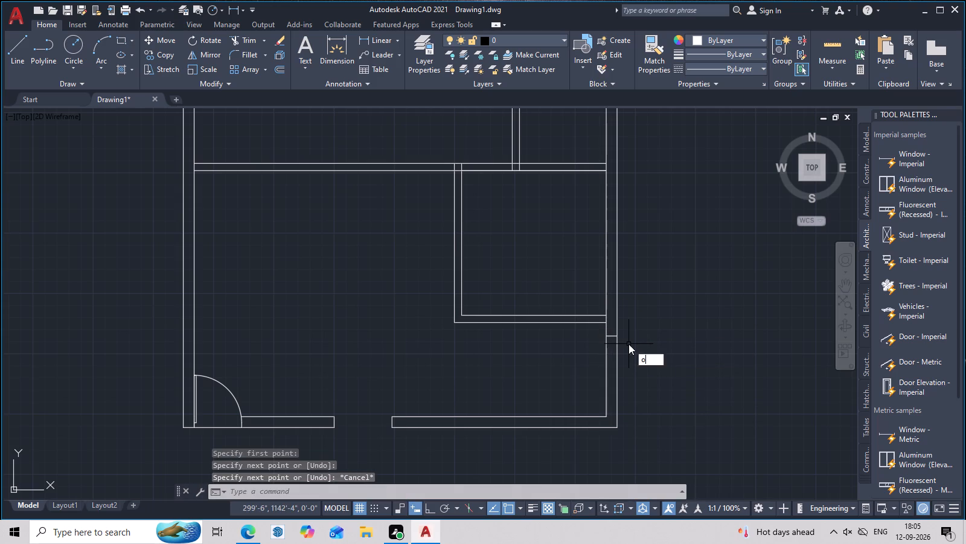
{"action": "key", "text": "space"}
{"action": "key", "text": "4"}
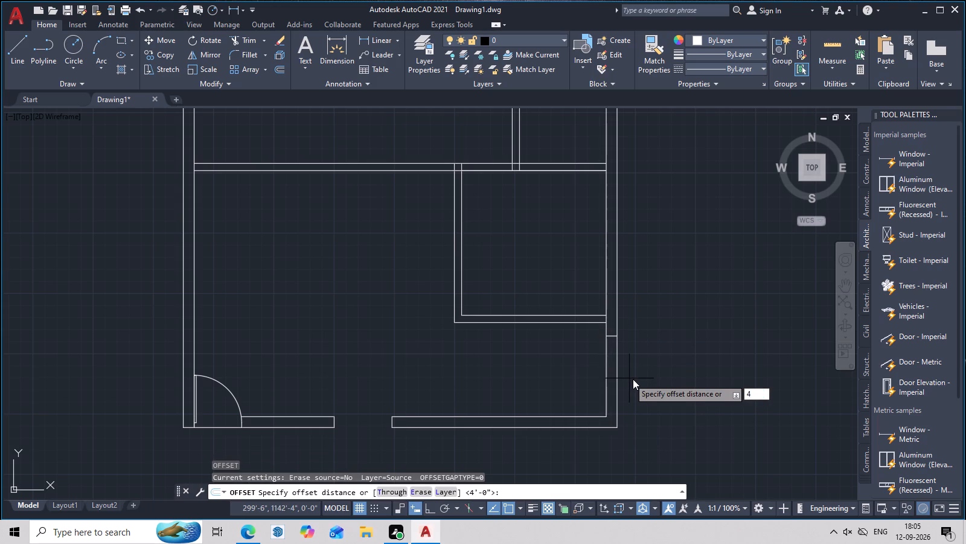
{"action": "key", "text": "apostrophe"}
{"action": "key", "text": "Return"}
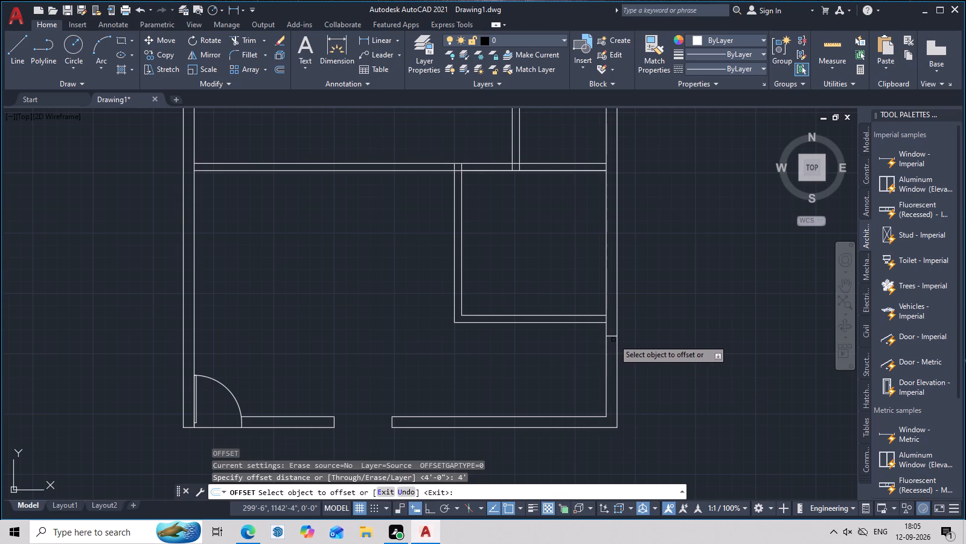
{"action": "left_click", "coordinate": [614, 335]}
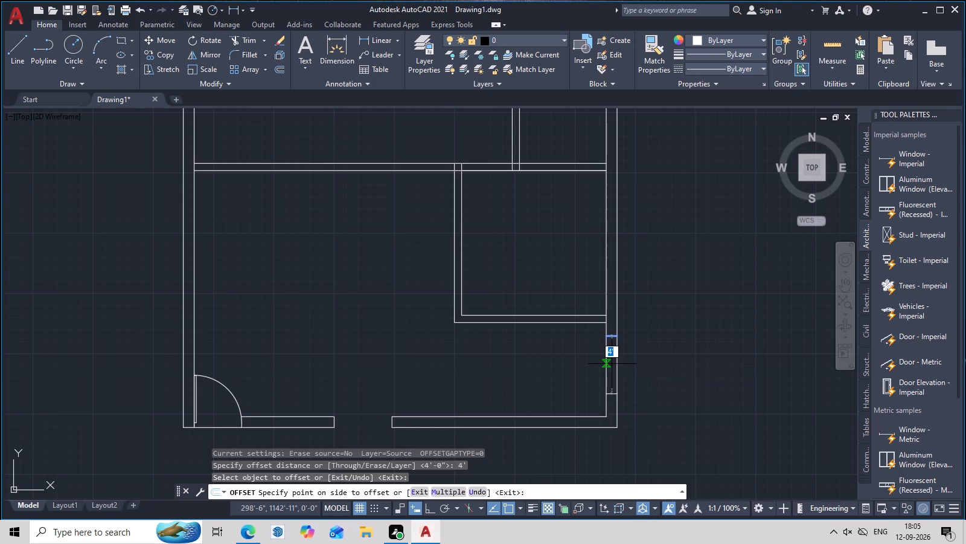
{"action": "left_click", "coordinate": [612, 364]}
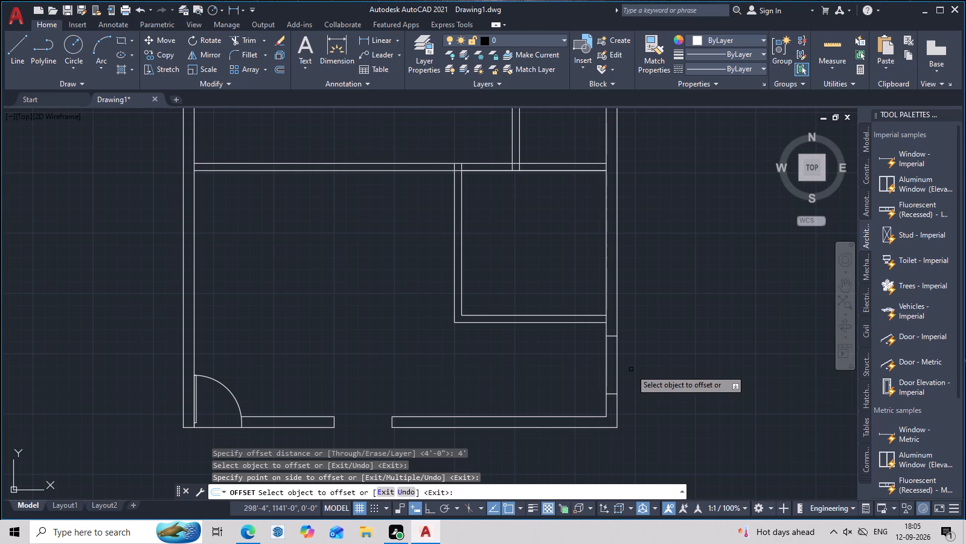
{"action": "key", "text": "Escape"}
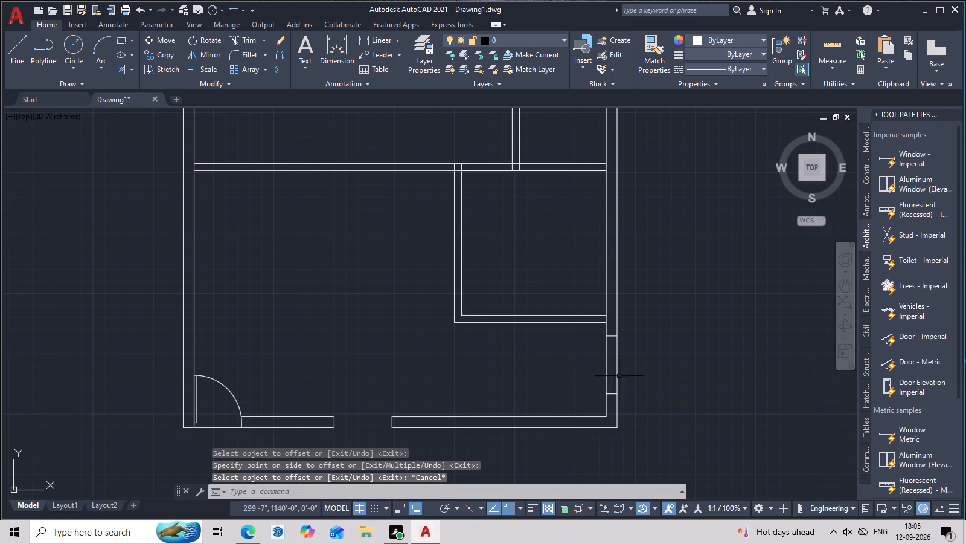
{"action": "key", "text": "Escape"}
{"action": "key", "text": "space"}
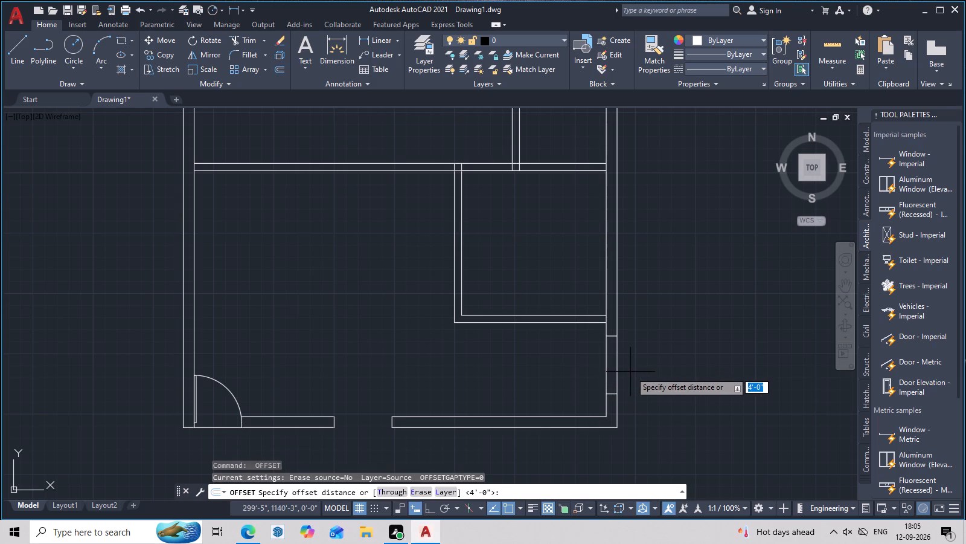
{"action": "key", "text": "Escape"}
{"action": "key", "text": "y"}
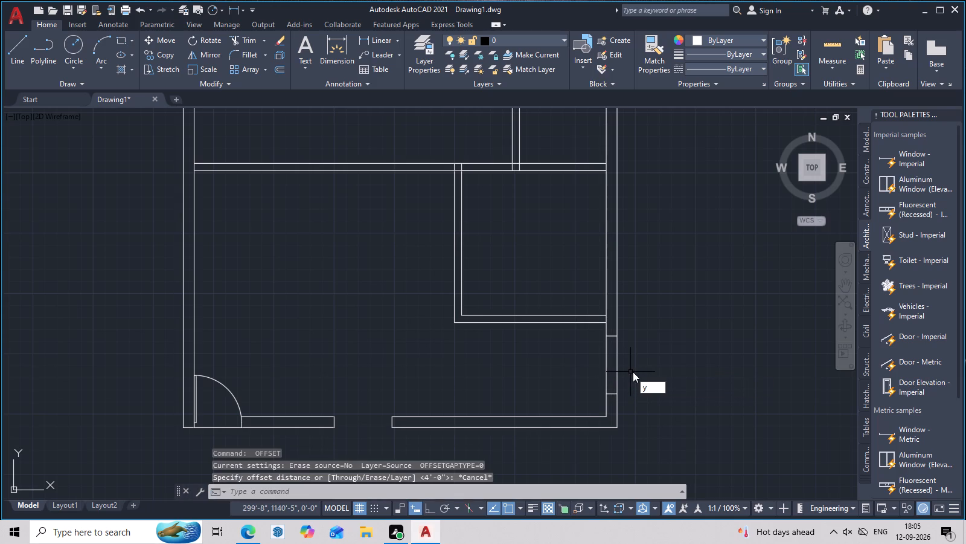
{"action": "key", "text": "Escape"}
Trim both right outer wall lines between the two short cross lines to open a gap.
{"action": "type", "text": "tr"}
{"action": "key", "text": "space"}
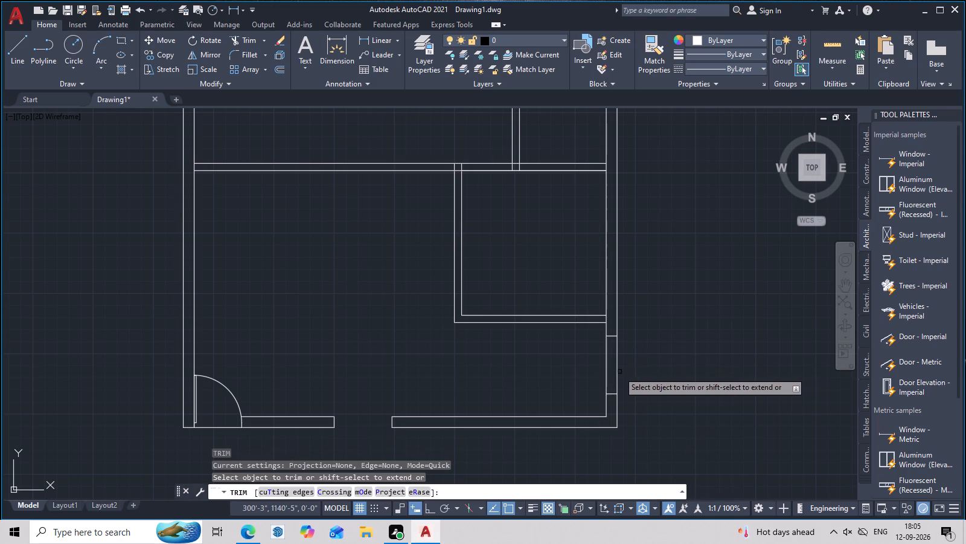
{"action": "left_click", "coordinate": [616, 372]}
{"action": "left_click", "coordinate": [606, 373]}
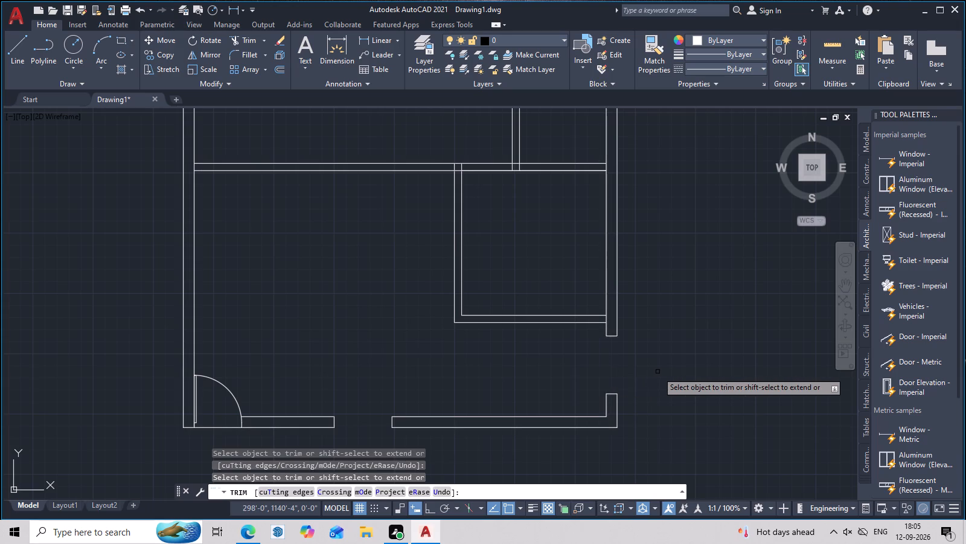
{"action": "middle_click_drag", "start_coordinate": [677, 354], "coordinate": [682, 406]}
{"action": "key", "text": "Escape"}
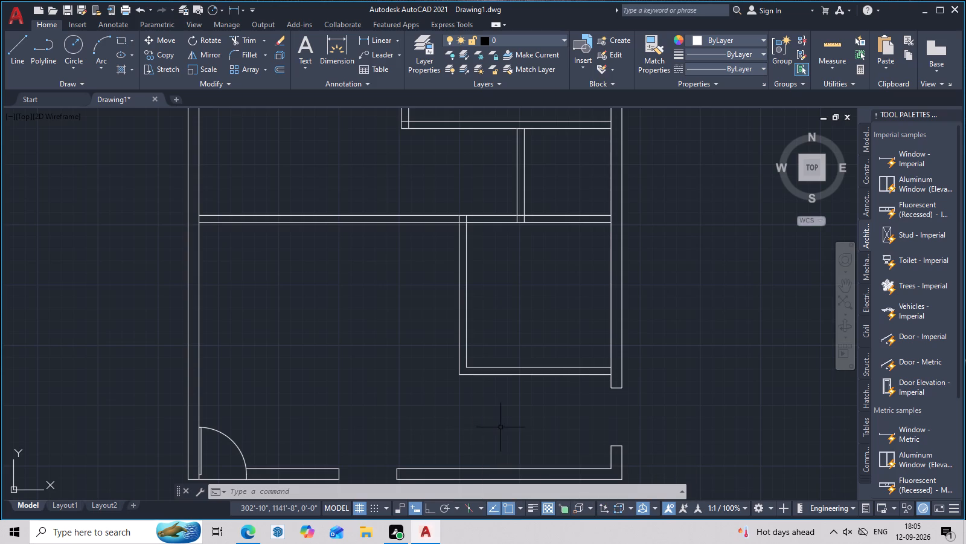
Draw a short line across the right outer wall, midway between the lower right room's top and bottom partitions.
{"action": "middle_click_drag", "start_coordinate": [674, 383], "coordinate": [678, 395]}
{"action": "middle_click_drag", "start_coordinate": [678, 395], "coordinate": [680, 407]}
{"action": "type", "text": "l"}
{"action": "key", "text": "space"}
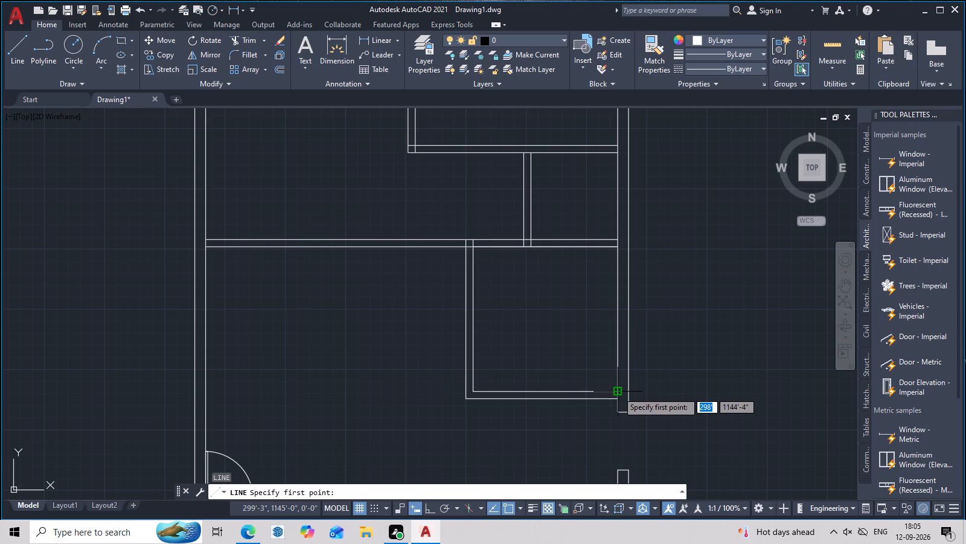
{"action": "key", "text": "m"}
{"action": "type", "text": "2p"}
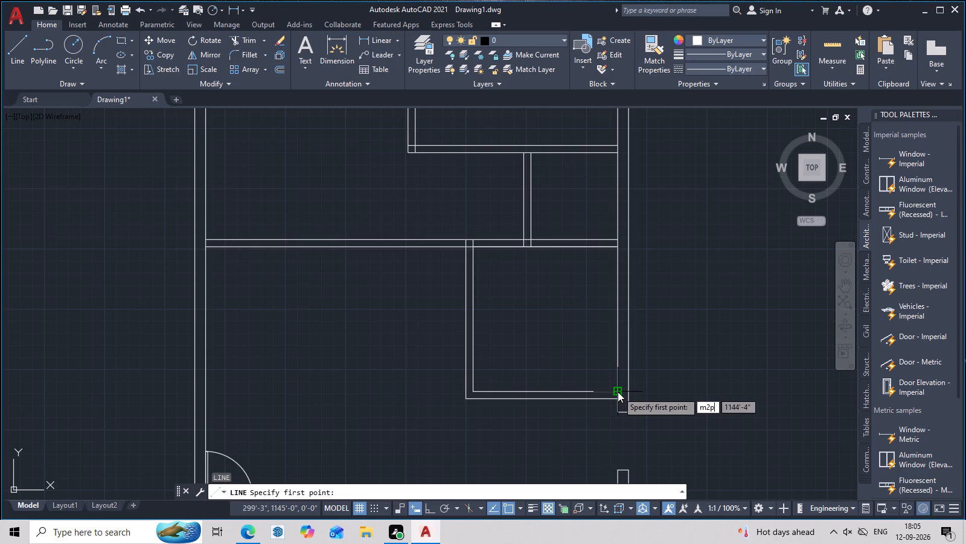
{"action": "key", "text": "space"}
{"action": "left_click", "coordinate": [618, 393]}
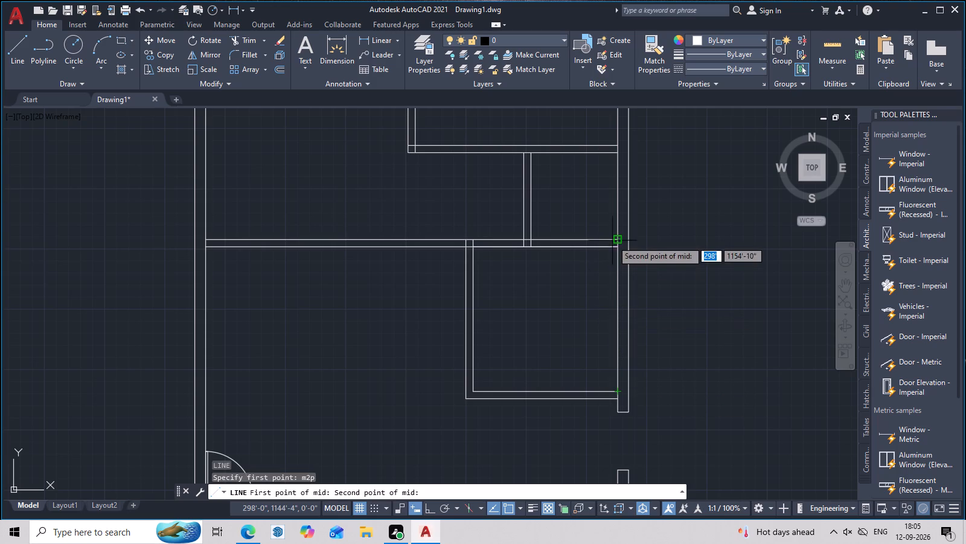
{"action": "double_click", "coordinate": [619, 249]}
{"action": "left_click", "coordinate": [630, 320]}
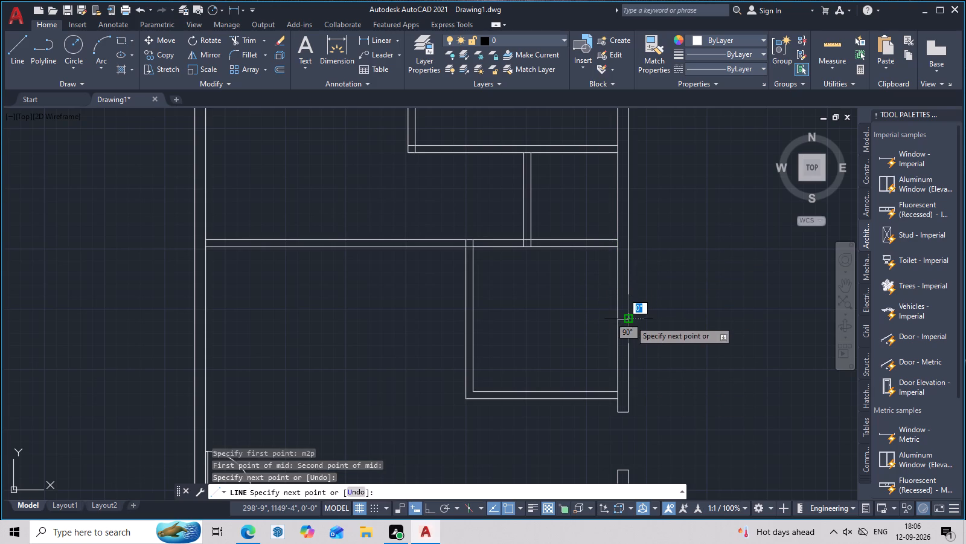
{"action": "key", "text": "Escape"}
Offset the lower right room's short cross line 2' both upward and downward along the right outer wall.
{"action": "key", "text": "p"}
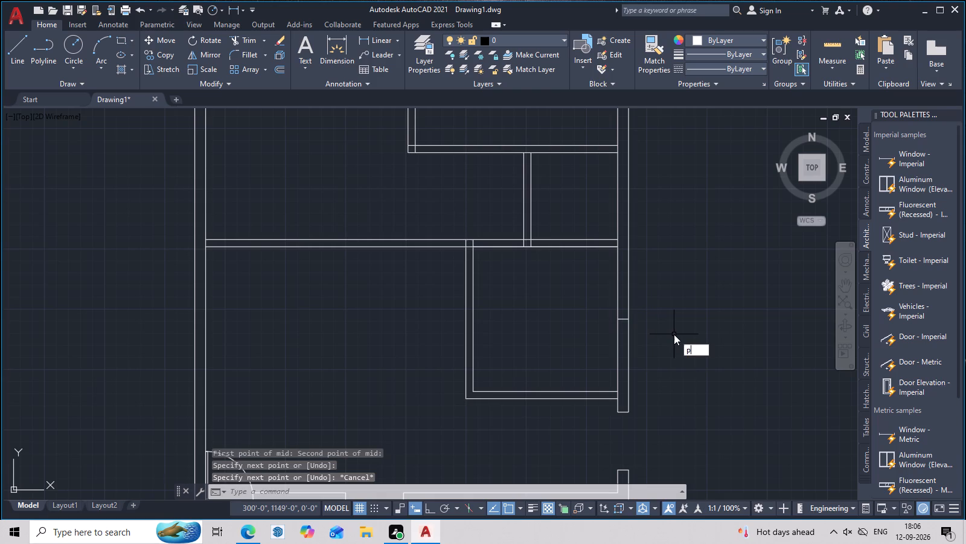
{"action": "key", "text": "BackSpace"}
{"action": "type", "text": "o"}
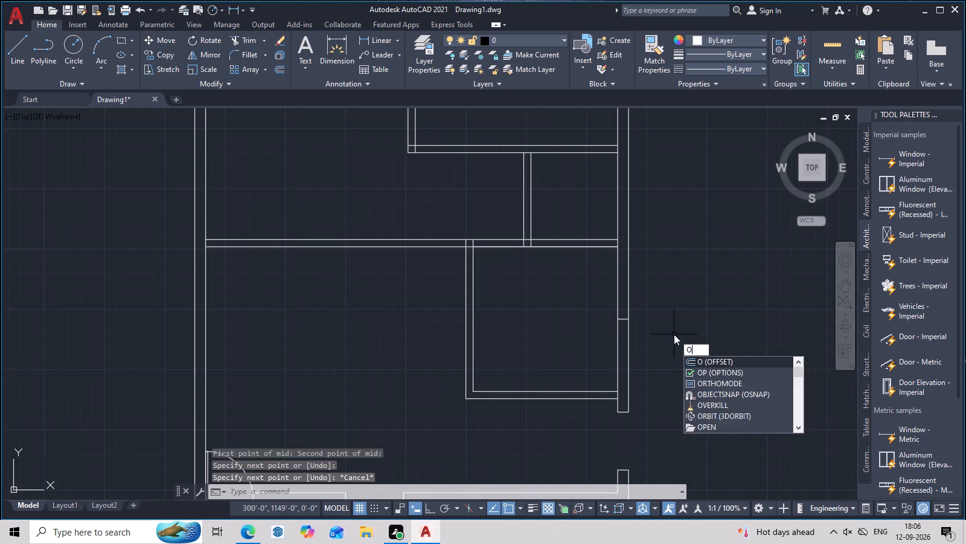
{"action": "key", "text": "space"}
{"action": "type", "text": "2'"}
{"action": "key", "text": "Return"}
{"action": "scroll", "coordinate": [647, 321], "scroll_direction": "up", "scroll_amount": 1}
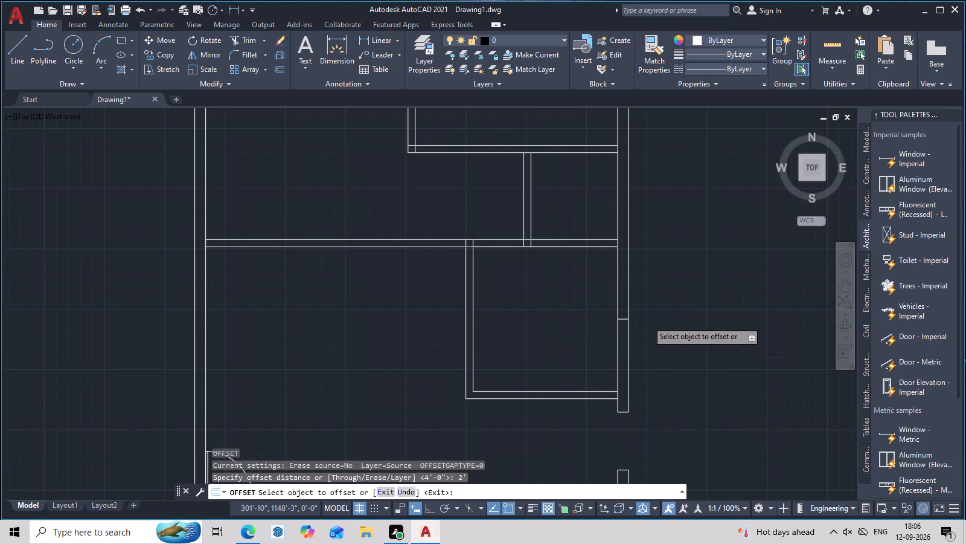
{"action": "left_click", "coordinate": [611, 320]}
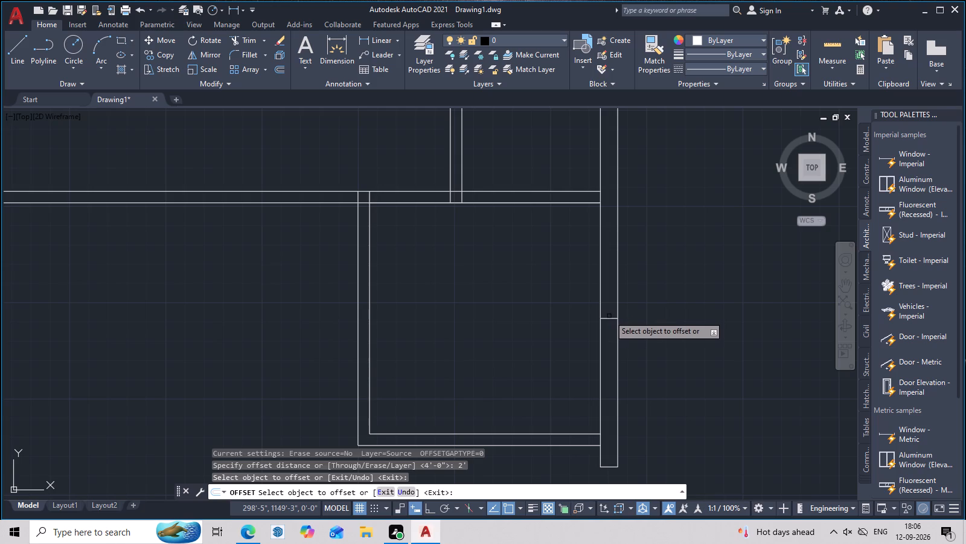
{"action": "left_click", "coordinate": [610, 319]}
{"action": "left_click", "coordinate": [608, 277]}
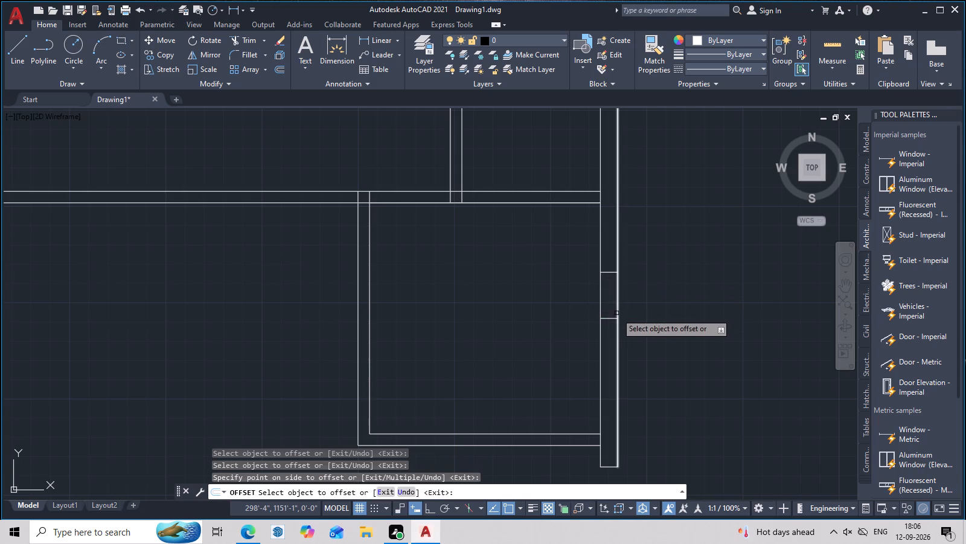
{"action": "left_click", "coordinate": [610, 319]}
{"action": "left_click", "coordinate": [611, 347]}
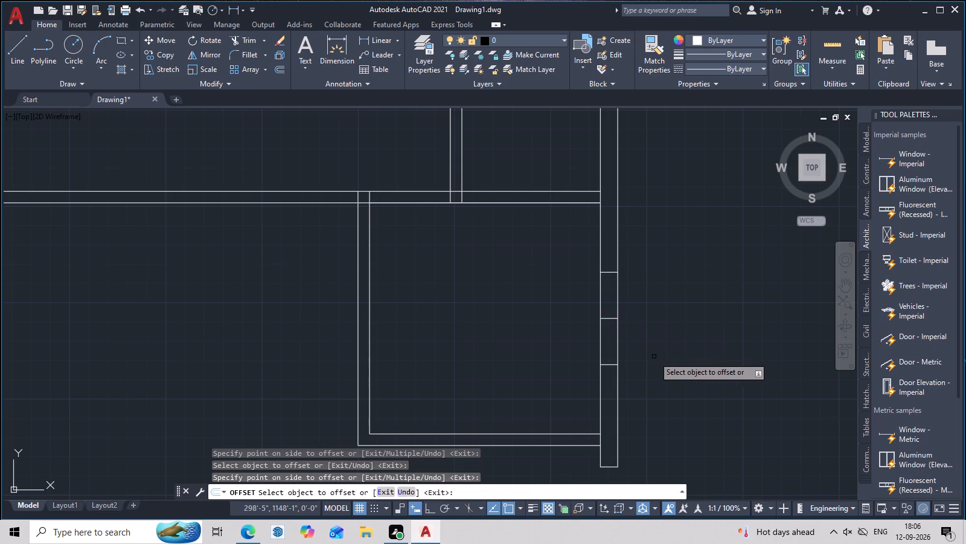
{"action": "key", "text": "Escape"}
Trim both right outer wall lines between the lower right room's offset cross lines and remove the middle cross line.
{"action": "type", "text": "tr"}
{"action": "key", "text": "space"}
{"action": "left_click", "coordinate": [617, 335]}
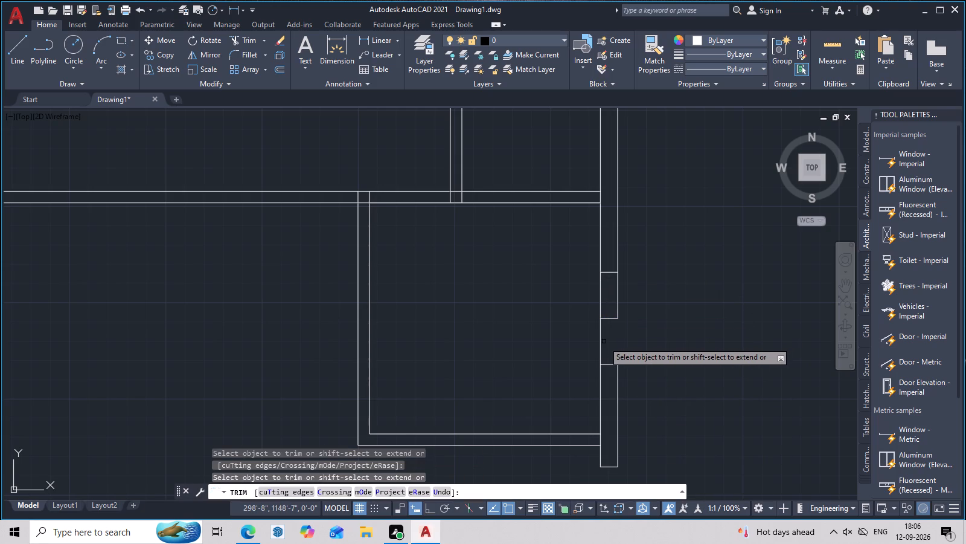
{"action": "left_click", "coordinate": [599, 342]}
{"action": "left_click", "coordinate": [612, 320]}
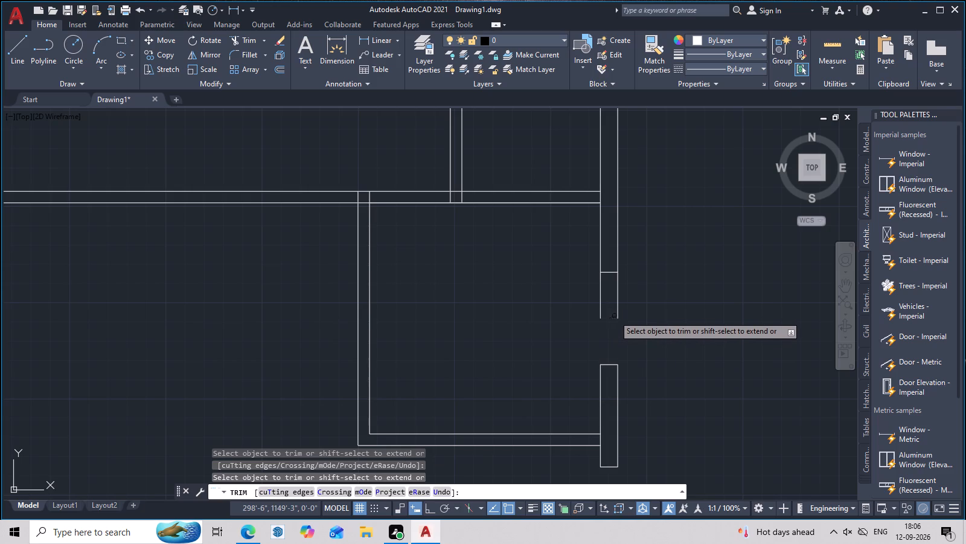
{"action": "left_click", "coordinate": [619, 302]}
{"action": "left_click", "coordinate": [600, 303]}
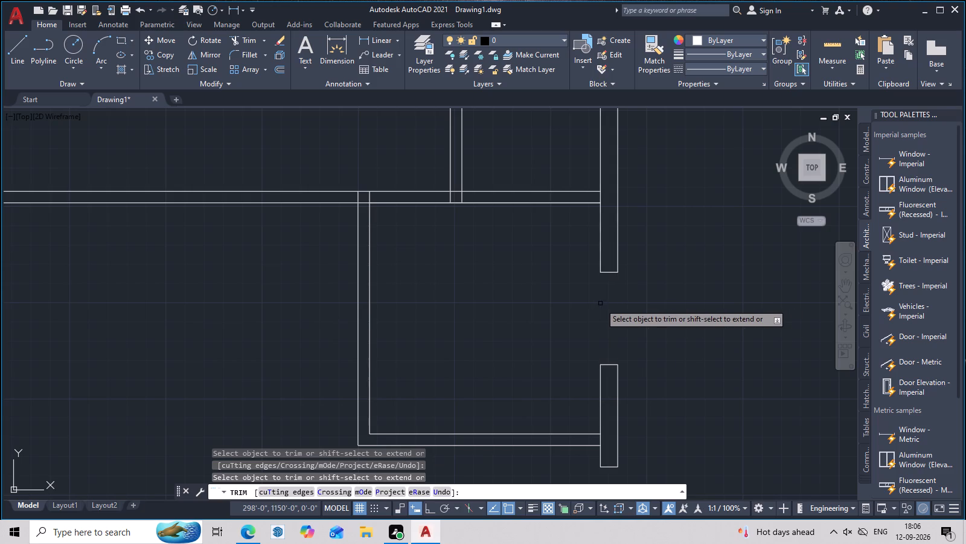
{"action": "scroll", "coordinate": [601, 303], "scroll_direction": "down", "scroll_amount": 3}
{"action": "middle_click_drag", "start_coordinate": [618, 303], "coordinate": [614, 352]}
{"action": "scroll", "coordinate": [614, 352], "scroll_direction": "down", "scroll_amount": 1}
{"action": "scroll", "coordinate": [614, 349], "scroll_direction": "up", "scroll_amount": 2}
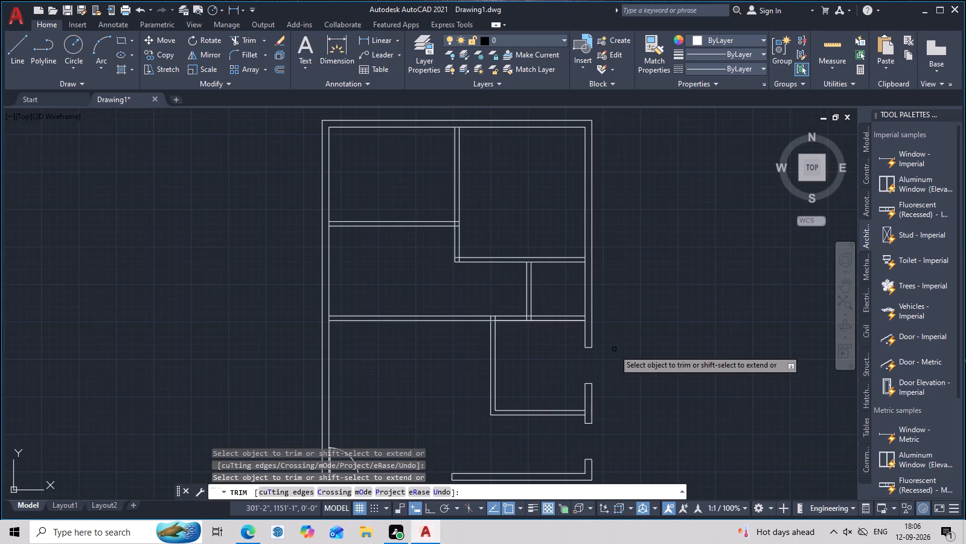
{"action": "key", "text": "Escape"}
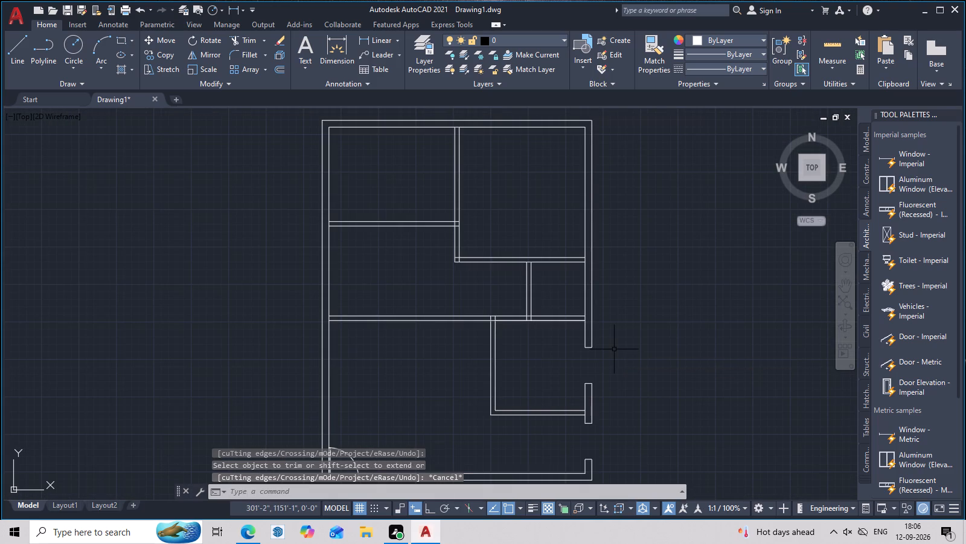
Draw a 9" line across the right outer wall, midway between the small middle right room's top and bottom partitions.
{"action": "type", "text": "l"}
{"action": "key", "text": "space"}
{"action": "middle_click_drag", "start_coordinate": [630, 343], "coordinate": [627, 374]}
{"action": "scroll", "coordinate": [612, 354], "scroll_direction": "up", "scroll_amount": 2}
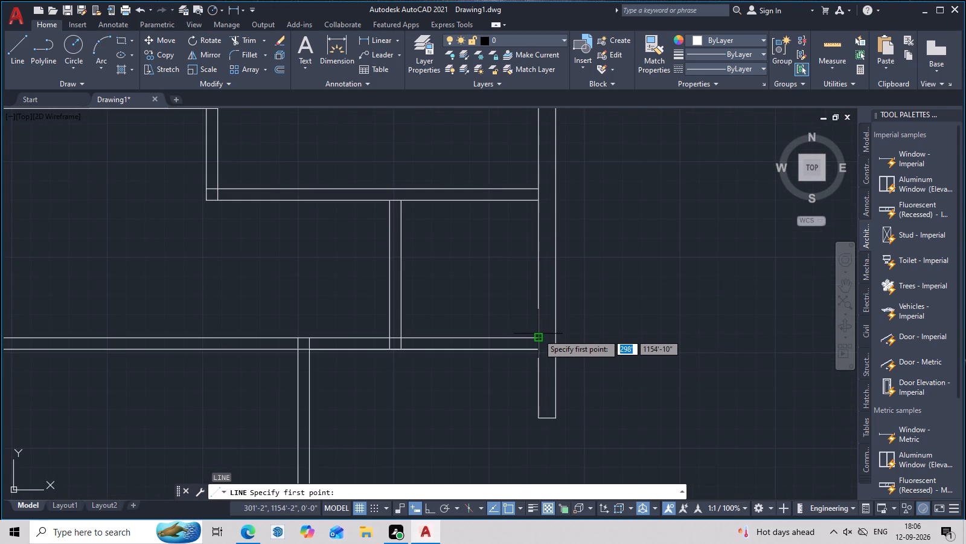
{"action": "key", "text": "m"}
{"action": "type", "text": "2p"}
{"action": "key", "text": "space"}
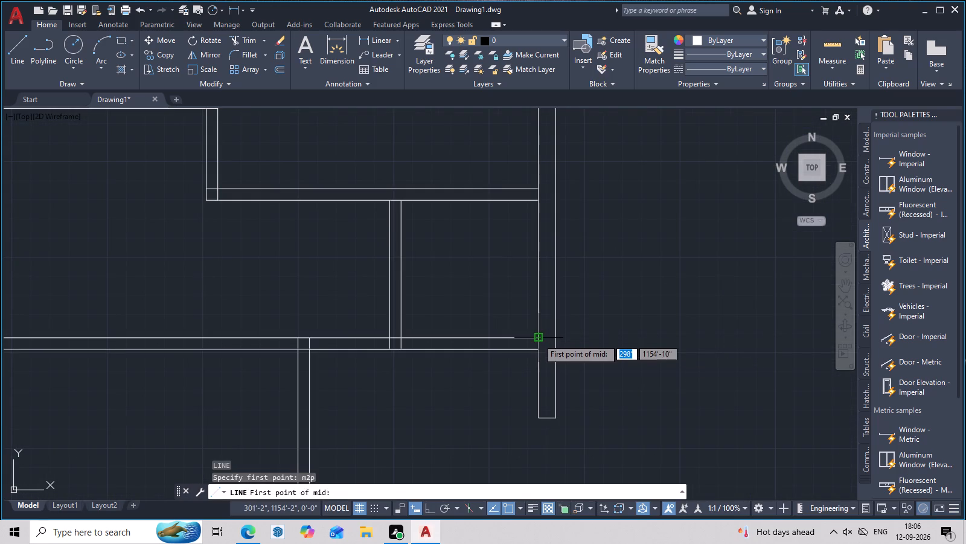
{"action": "left_click", "coordinate": [538, 338]}
{"action": "left_click", "coordinate": [538, 201]}
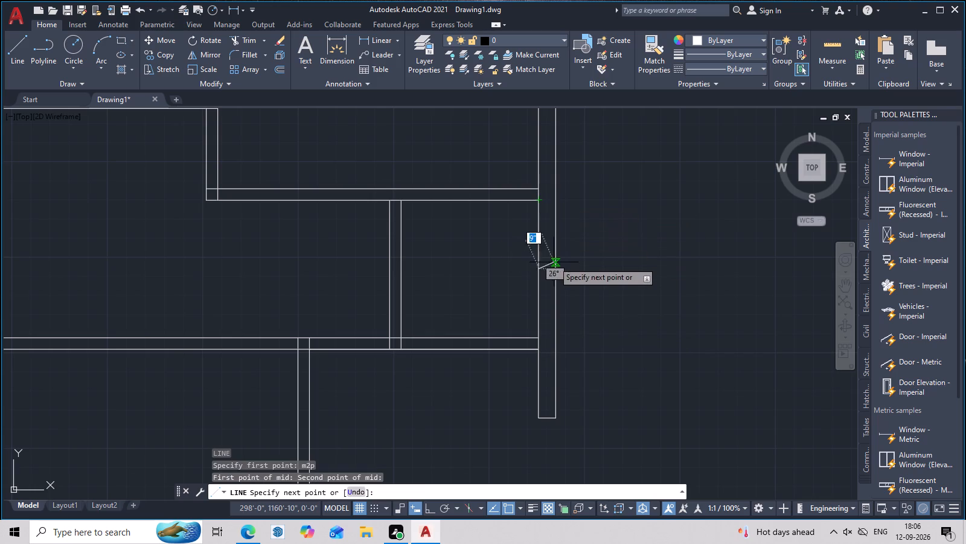
{"action": "left_click", "coordinate": [555, 269]}
{"action": "key", "text": "Escape"}
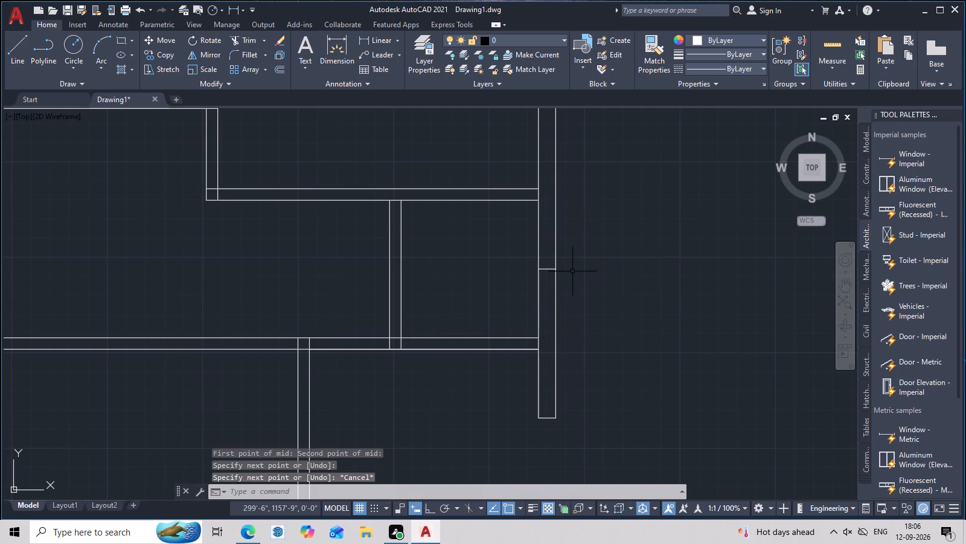
Offset the small middle right room's cross line 1' both upward and downward along the right outer wall.
{"action": "type", "text": "o"}
{"action": "key", "text": "space"}
{"action": "type", "text": "1'"}
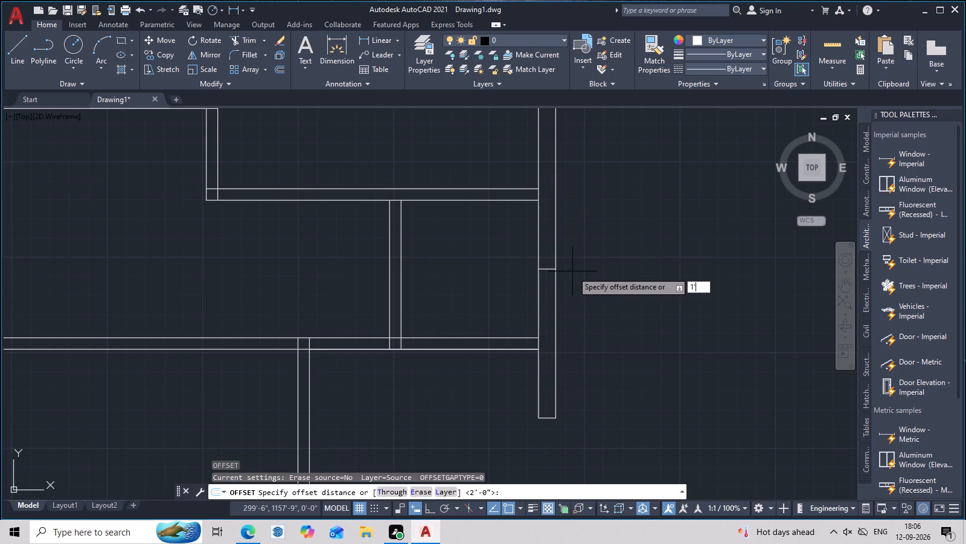
{"action": "key", "text": "space"}
{"action": "left_click", "coordinate": [551, 268]}
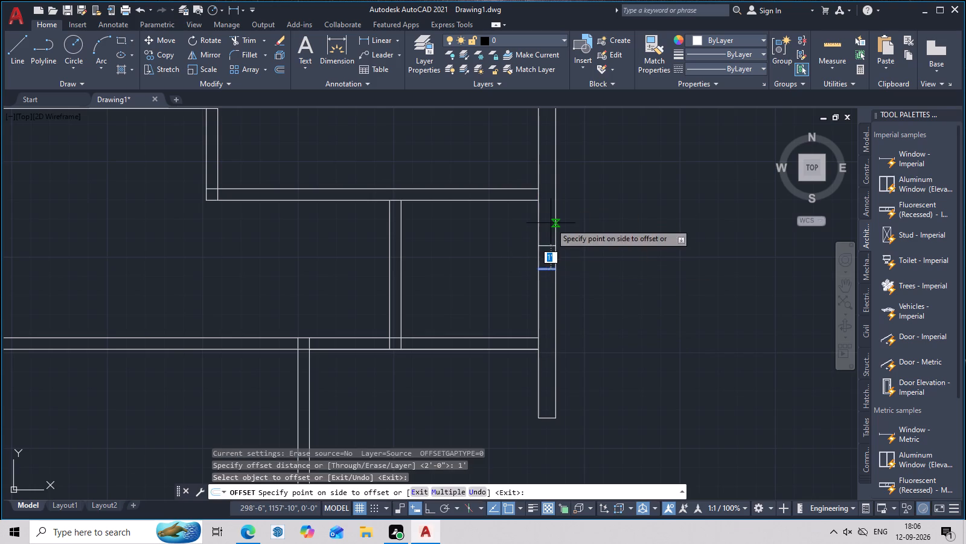
{"action": "left_click", "coordinate": [551, 218]}
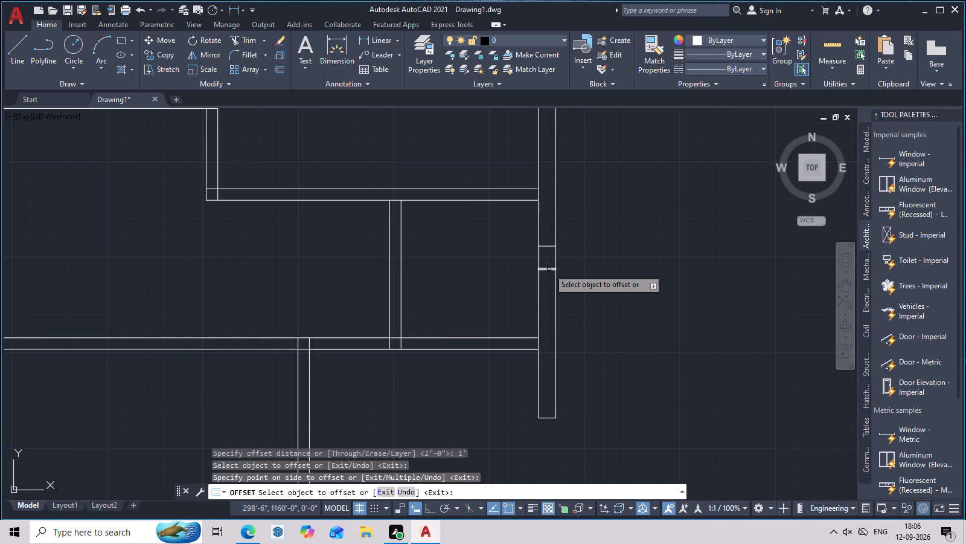
{"action": "left_click", "coordinate": [549, 269]}
{"action": "left_click", "coordinate": [549, 300]}
{"action": "key", "text": "Escape"}
Trim both right outer wall lines between the small room's offset cross lines and remove the middle cross line.
{"action": "key", "text": "t"}
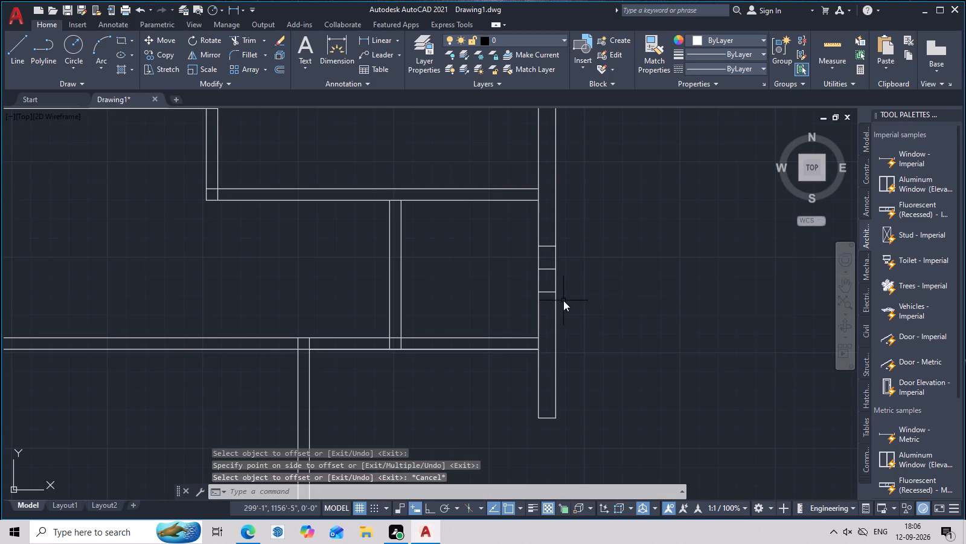
{"action": "type", "text": "r"}
{"action": "key", "text": "space"}
{"action": "double_click", "coordinate": [556, 283]}
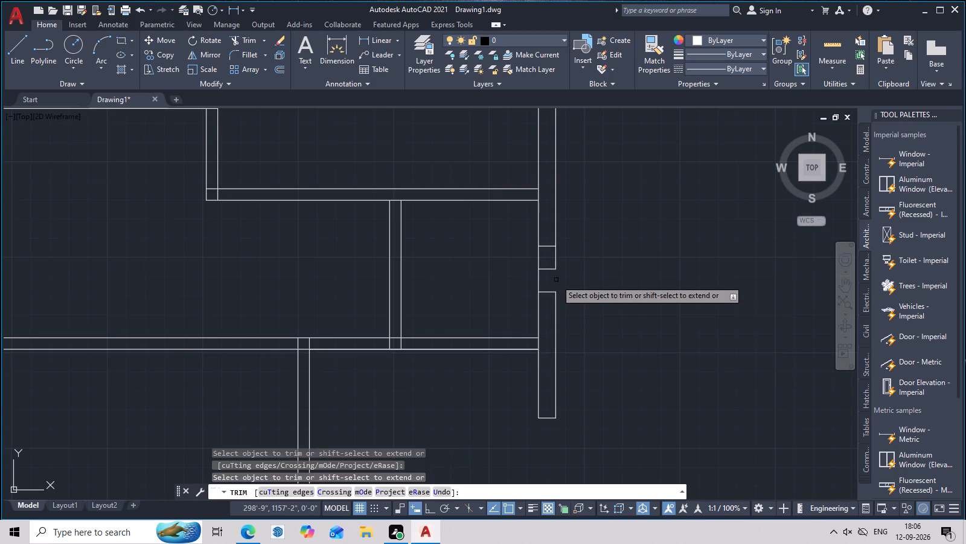
{"action": "left_click", "coordinate": [555, 264]}
{"action": "left_click", "coordinate": [553, 270]}
{"action": "left_click", "coordinate": [542, 271]}
{"action": "left_click", "coordinate": [536, 272]}
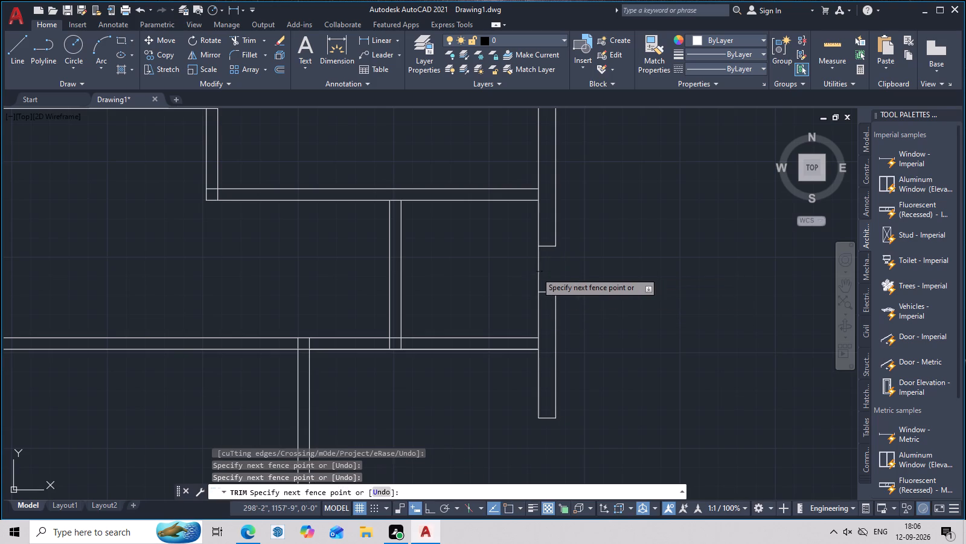
{"action": "scroll", "coordinate": [588, 280], "scroll_direction": "down", "scroll_amount": 2}
{"action": "middle_click_drag", "start_coordinate": [591, 278], "coordinate": [596, 419]}
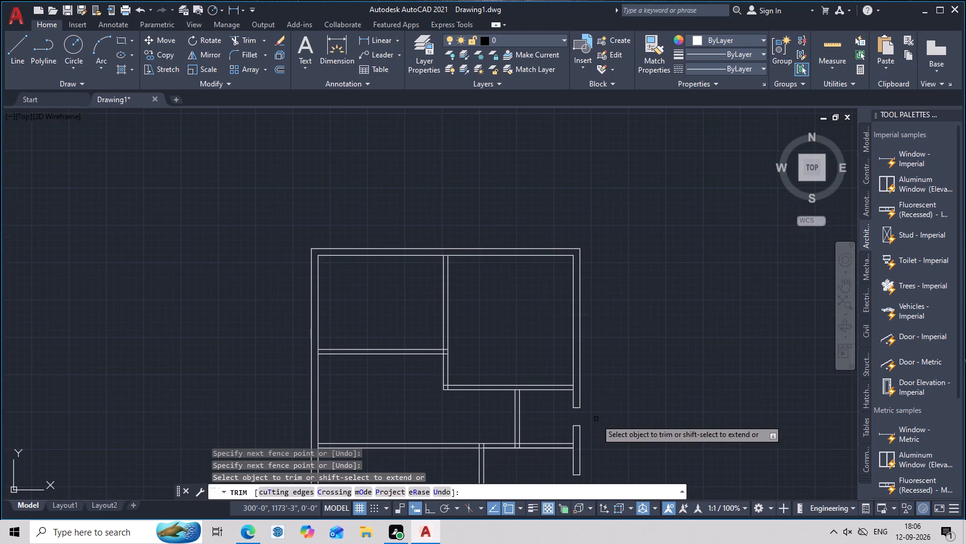
{"action": "middle_click_drag", "start_coordinate": [598, 372], "coordinate": [598, 393]}
{"action": "key", "text": "Escape"}
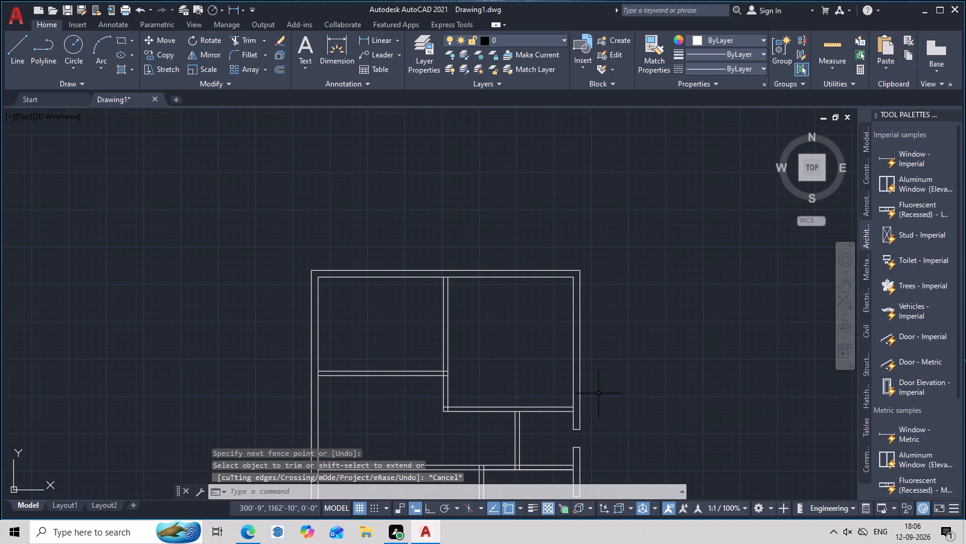
Draw a short line across the right outer wall at the midpoint of the inner wall line beside the upper right room.
{"action": "type", "text": "l"}
{"action": "key", "text": "space"}
{"action": "middle_click_drag", "start_coordinate": [598, 393], "coordinate": [603, 426]}
{"action": "scroll", "coordinate": [601, 406], "scroll_direction": "up", "scroll_amount": 1}
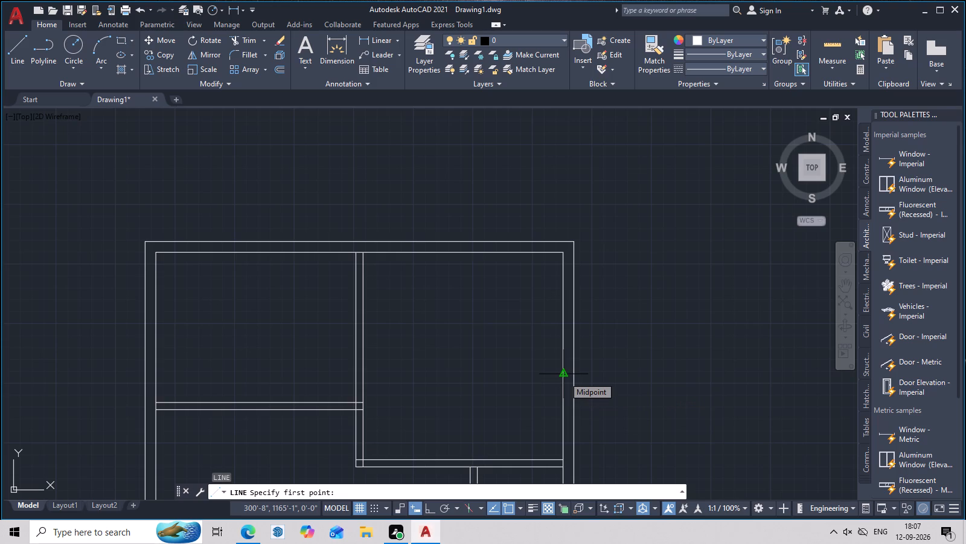
{"action": "left_click", "coordinate": [564, 377]}
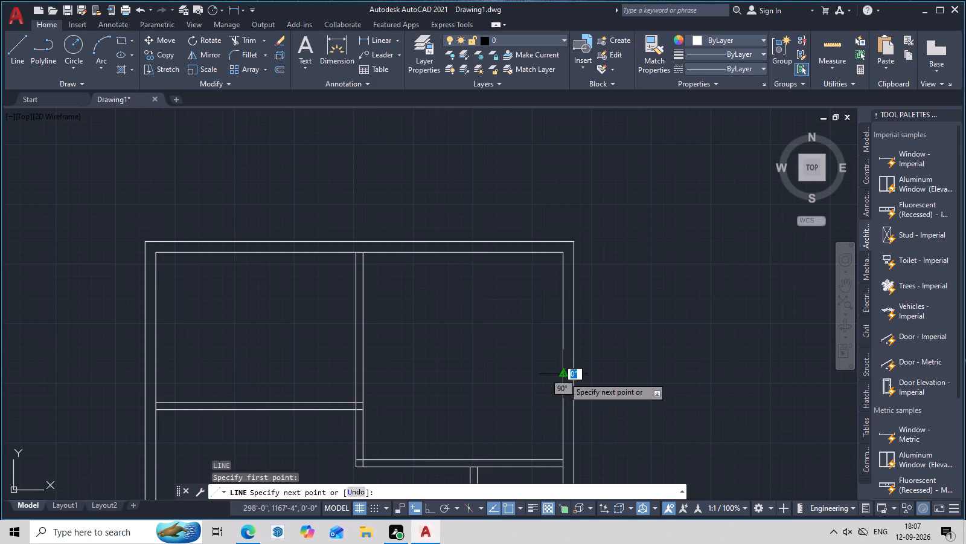
{"action": "left_click", "coordinate": [572, 377]}
{"action": "key", "text": "Escape"}
Offset the upper right room's short cross line 4' upward along the right outer wall.
{"action": "type", "text": "o"}
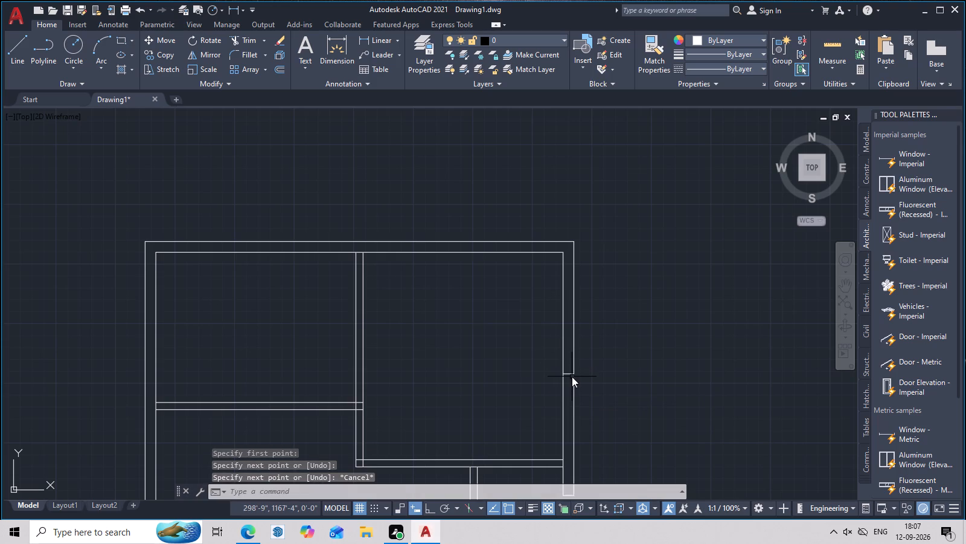
{"action": "key", "text": "space"}
{"action": "key", "text": "4"}
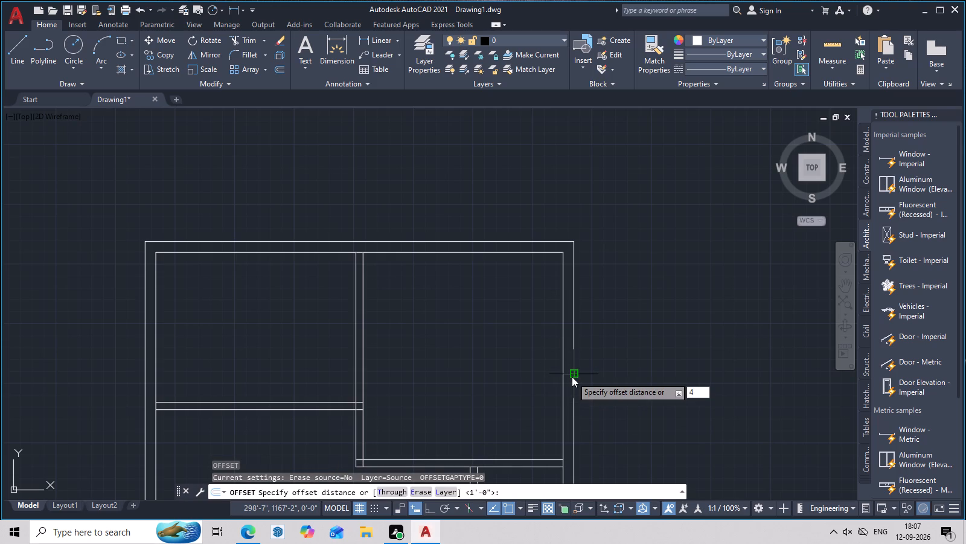
{"action": "key", "text": "apostrophe"}
{"action": "key", "text": "Return"}
{"action": "left_click", "coordinate": [567, 375]}
{"action": "left_click", "coordinate": [563, 303]}
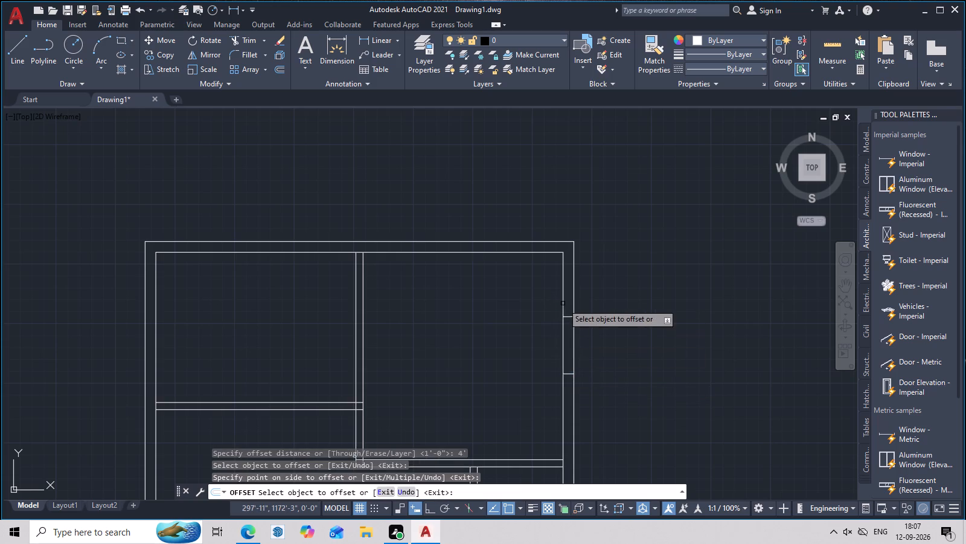
{"action": "scroll", "coordinate": [595, 332], "scroll_direction": "down", "scroll_amount": 1}
{"action": "middle_click_drag", "start_coordinate": [602, 336], "coordinate": [610, 370]}
{"action": "key", "text": "Escape"}
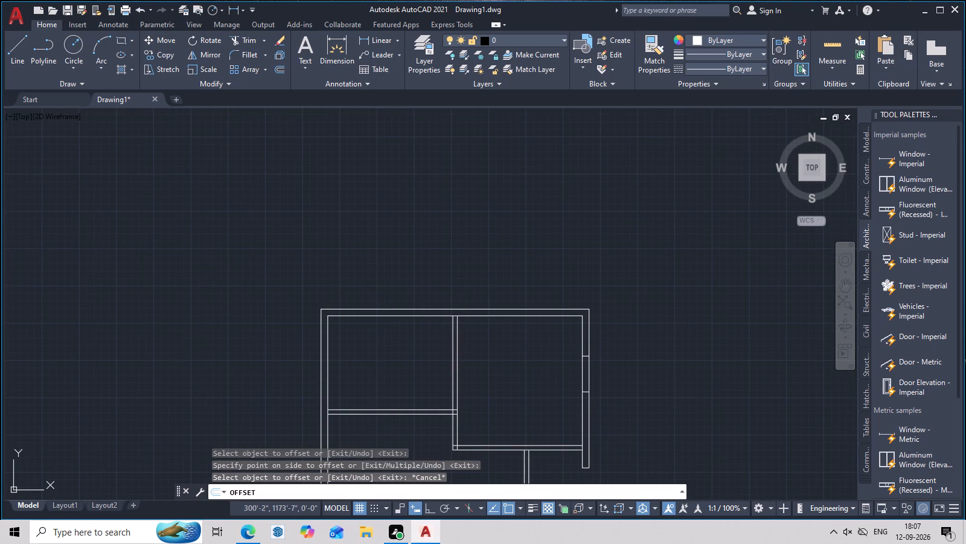
Trim both right outer wall lines between the upper right room's two cross lines to open the 4' gap.
{"action": "type", "text": "tr"}
{"action": "key", "text": "space"}
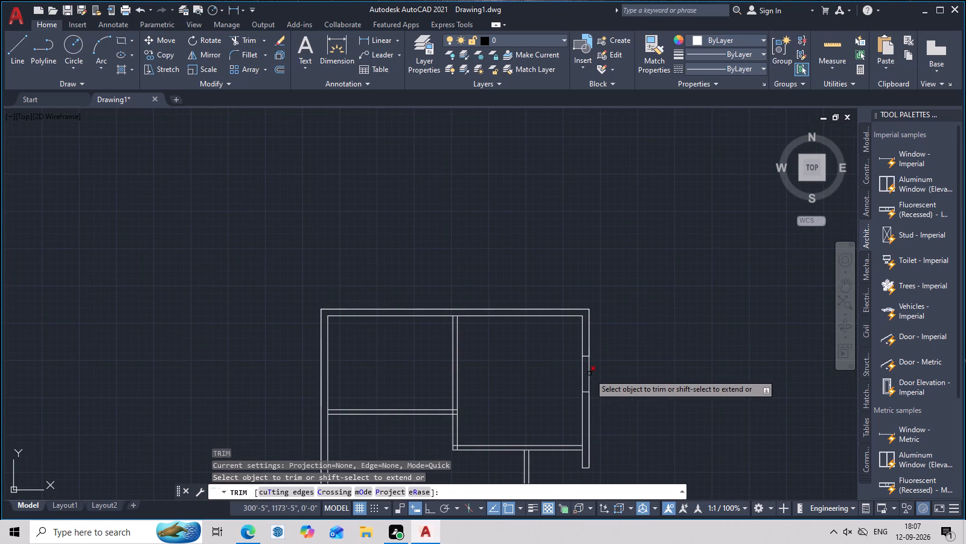
{"action": "left_click", "coordinate": [588, 375]}
{"action": "left_click", "coordinate": [583, 375]}
{"action": "middle_click_drag", "start_coordinate": [637, 354], "coordinate": [663, 399]}
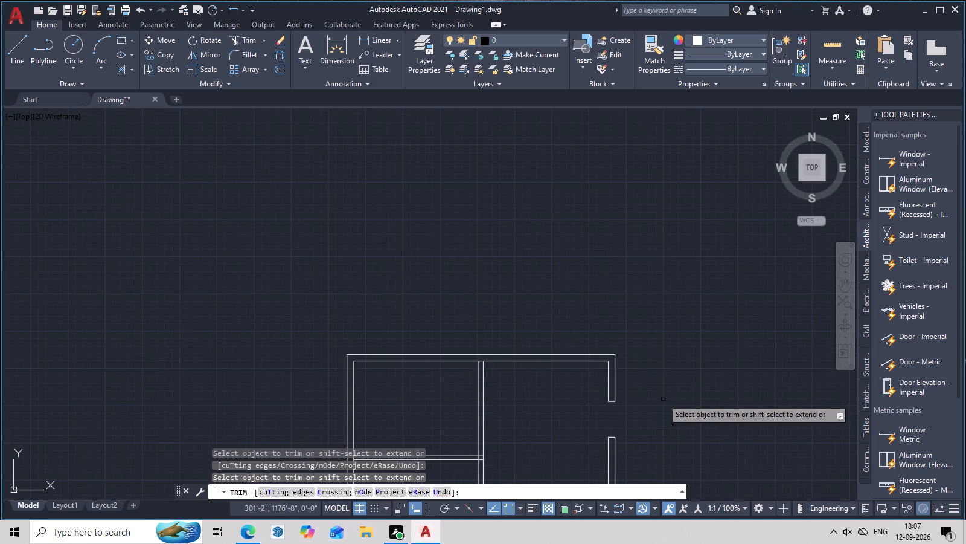
{"action": "key", "text": "Escape"}
Draw a short line across the top outer wall, starting midway between the upper right room's two top inner corners.
{"action": "type", "text": "l"}
{"action": "key", "text": "space"}
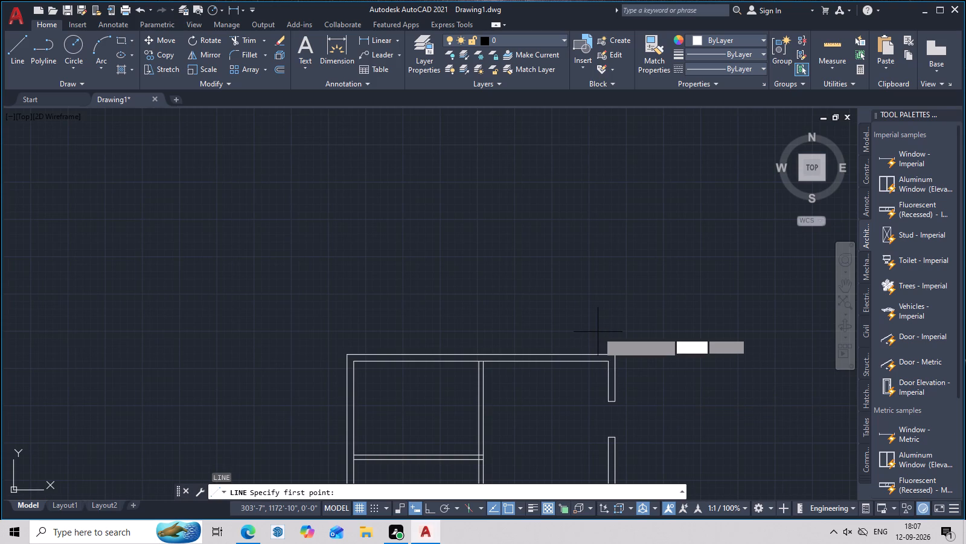
{"action": "type", "text": "m2"}
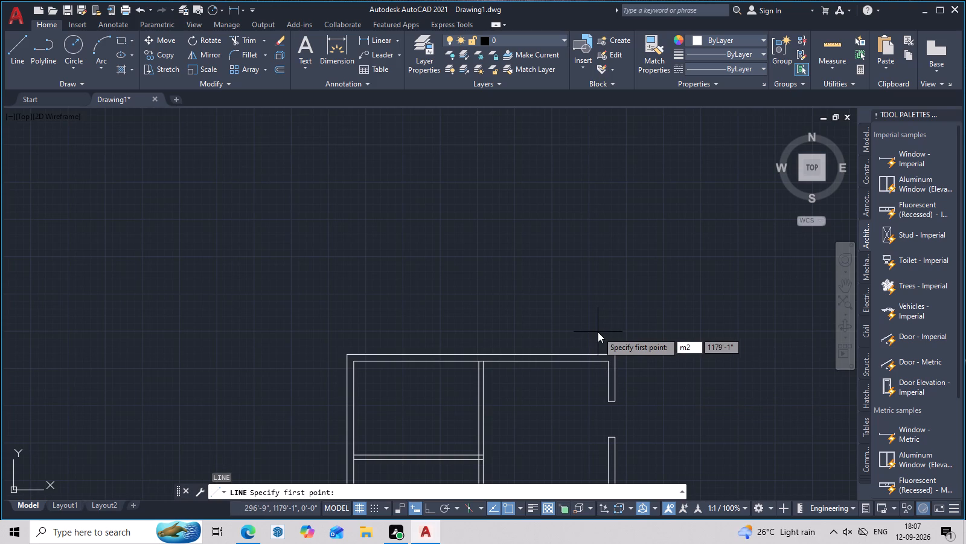
{"action": "key", "text": "p"}
{"action": "key", "text": "space"}
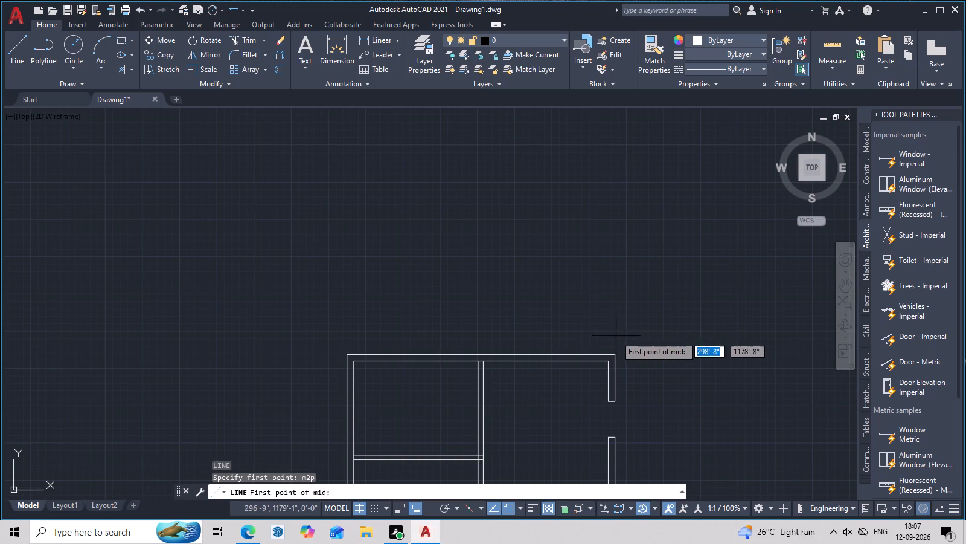
{"action": "scroll", "coordinate": [594, 358], "scroll_direction": "up", "scroll_amount": 2}
{"action": "left_click", "coordinate": [633, 366]}
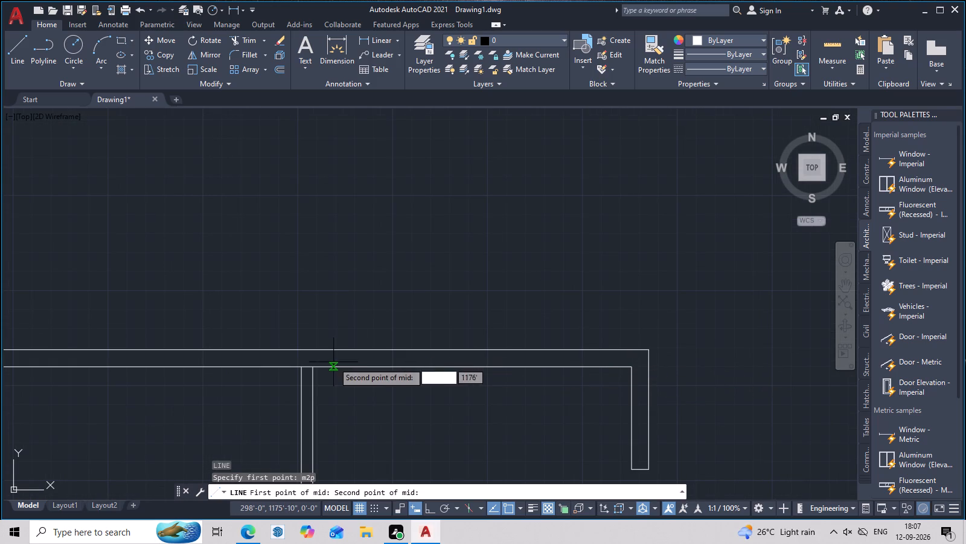
{"action": "left_click", "coordinate": [317, 366]}
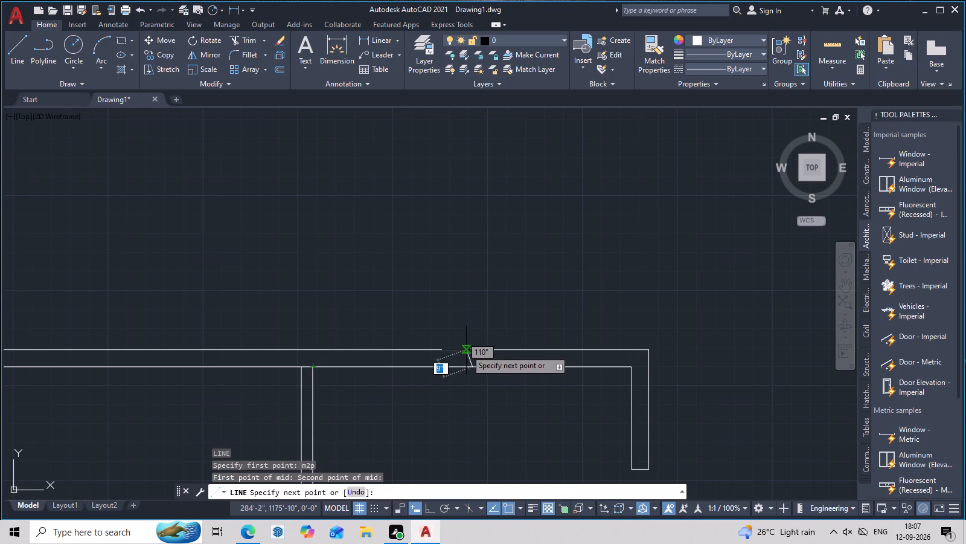
{"action": "left_click", "coordinate": [471, 349]}
{"action": "key", "text": "Escape"}
Offset the top outer wall's short cross line 2' to both sides along the wall.
{"action": "type", "text": "o"}
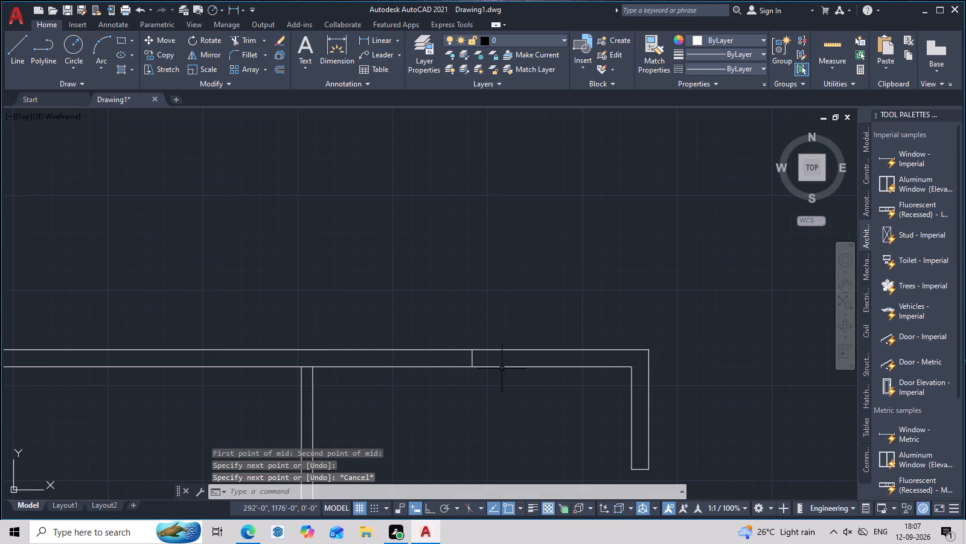
{"action": "key", "text": "space"}
{"action": "type", "text": "2'"}
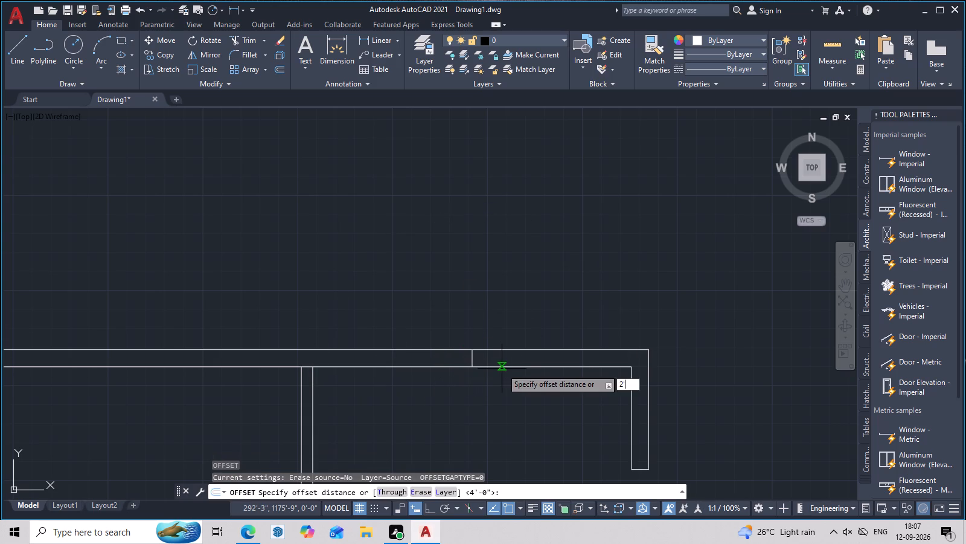
{"action": "key", "text": "Return"}
{"action": "scroll", "coordinate": [502, 352], "scroll_direction": "up", "scroll_amount": 2}
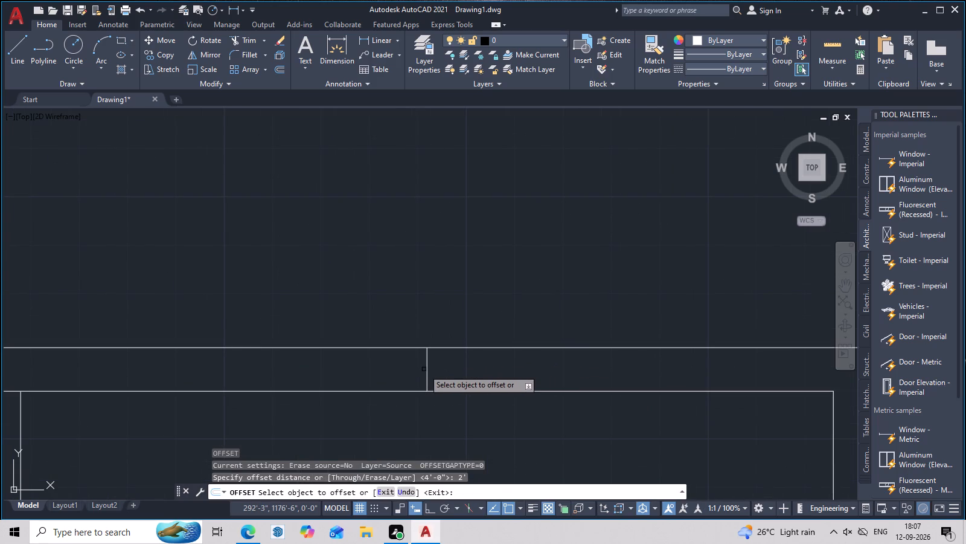
{"action": "left_click", "coordinate": [427, 368]}
{"action": "left_click", "coordinate": [603, 362]}
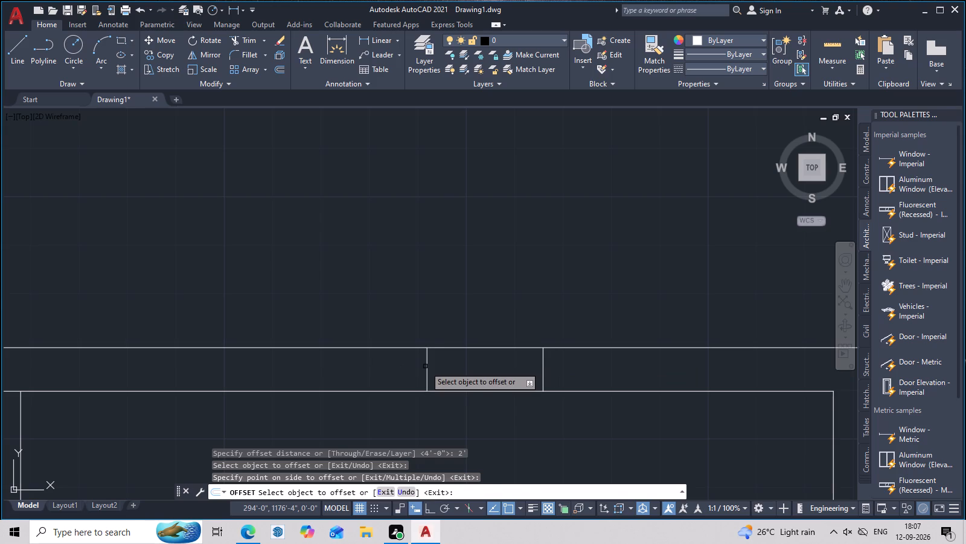
{"action": "left_click", "coordinate": [426, 366]}
{"action": "left_click", "coordinate": [318, 366]}
{"action": "middle_click_drag", "start_coordinate": [487, 389], "coordinate": [558, 320]}
{"action": "scroll", "coordinate": [552, 325], "scroll_direction": "down", "scroll_amount": 2}
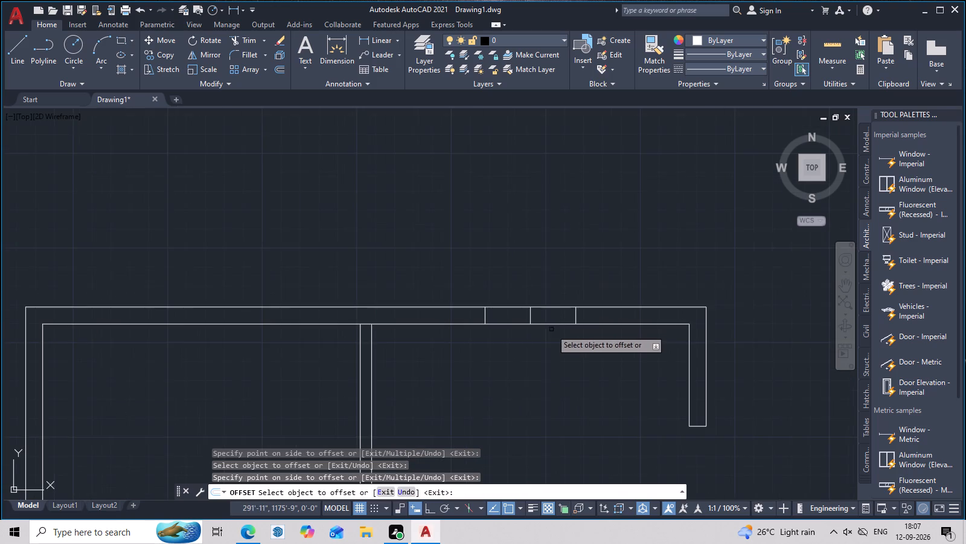
{"action": "middle_click_drag", "start_coordinate": [551, 335], "coordinate": [551, 345]}
{"action": "key", "text": "Escape"}
Trim both top outer wall lines between the upper right room's offset cross lines and remove the middle cross line.
{"action": "type", "text": "tr"}
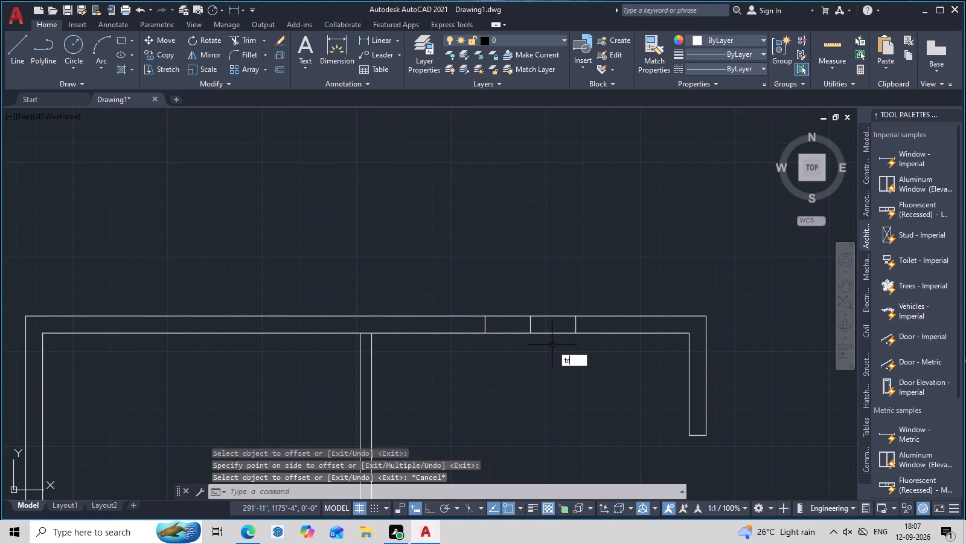
{"action": "key", "text": "space"}
{"action": "left_click", "coordinate": [552, 334]}
{"action": "left_click", "coordinate": [552, 309]}
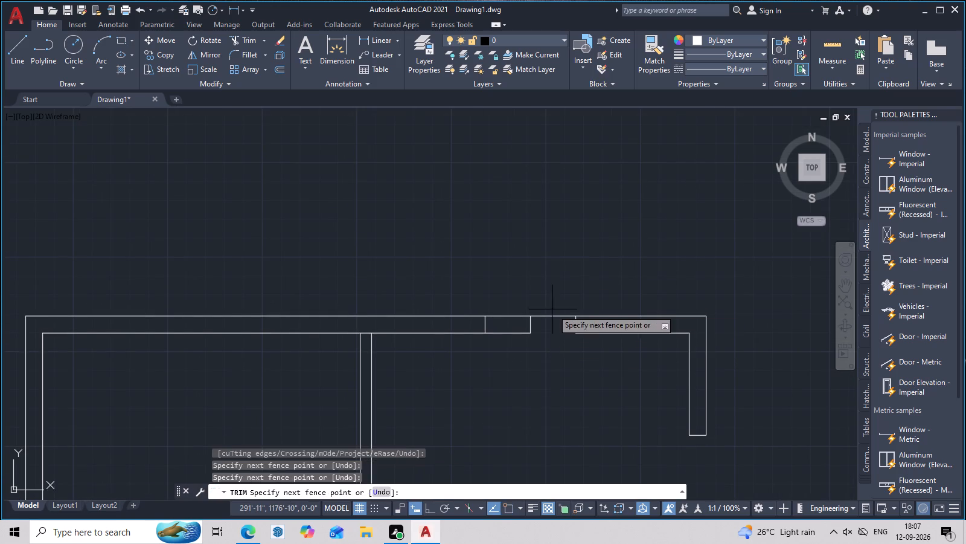
{"action": "left_click_drag", "start_coordinate": [538, 323], "coordinate": [515, 338]}
{"action": "left_click", "coordinate": [533, 324]}
{"action": "left_click_drag", "start_coordinate": [527, 328], "coordinate": [523, 334]}
{"action": "left_click", "coordinate": [523, 334]}
{"action": "left_click", "coordinate": [525, 318]}
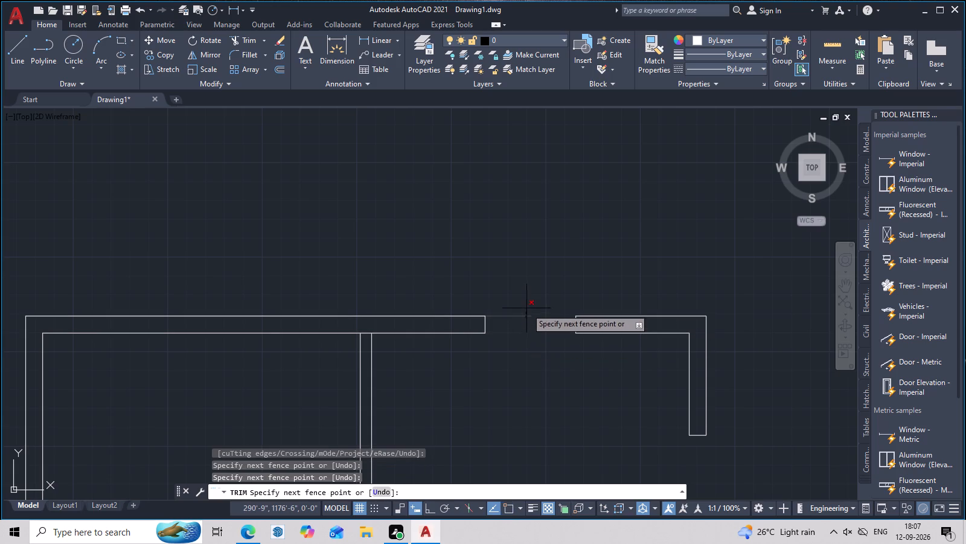
{"action": "left_click", "coordinate": [526, 308]}
{"action": "scroll", "coordinate": [523, 349], "scroll_direction": "down", "scroll_amount": 5}
{"action": "middle_click_drag", "start_coordinate": [543, 340], "coordinate": [677, 288]}
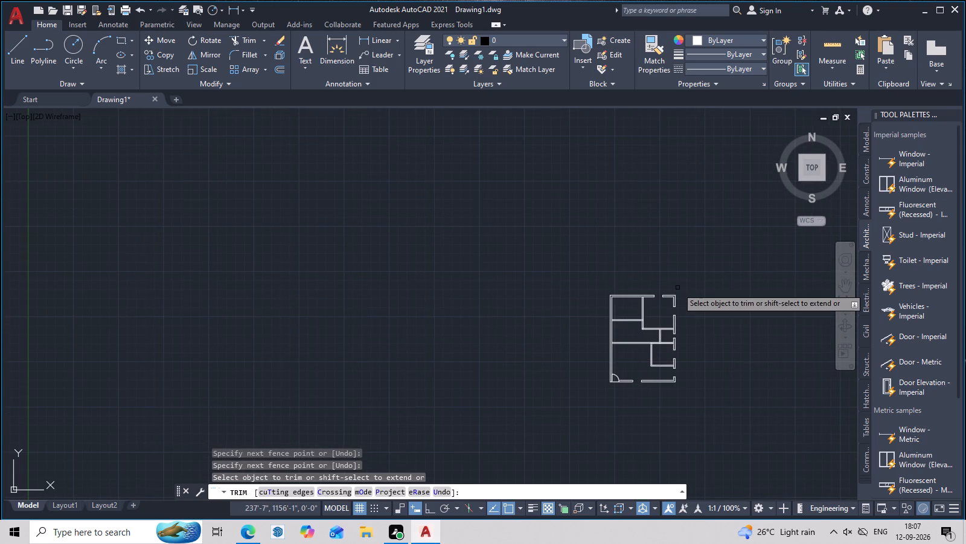
{"action": "middle_click_drag", "start_coordinate": [612, 312], "coordinate": [620, 305]}
{"action": "scroll", "coordinate": [624, 303], "scroll_direction": "up", "scroll_amount": 2}
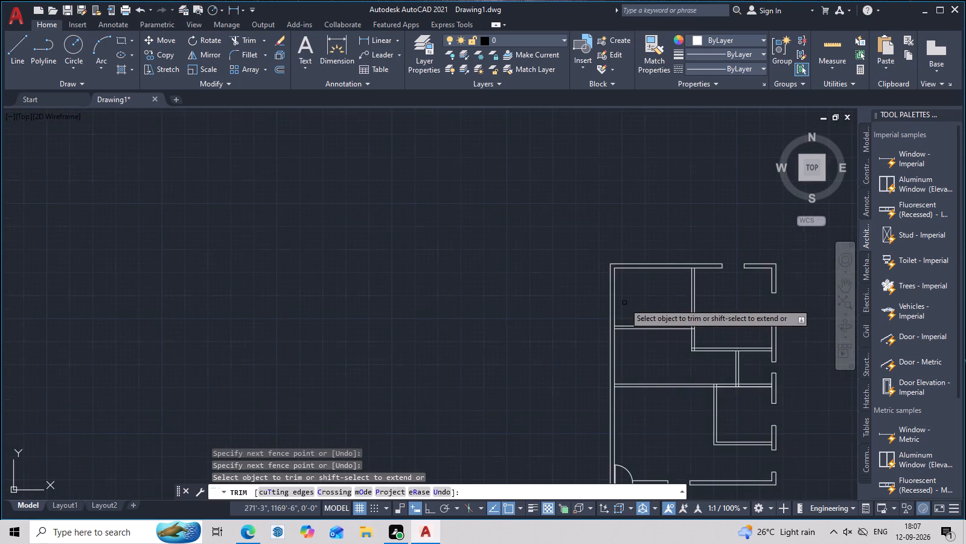
{"action": "scroll", "coordinate": [624, 303], "scroll_direction": "up", "scroll_amount": 2}
{"action": "middle_click_drag", "start_coordinate": [623, 303], "coordinate": [550, 314]}
{"action": "key", "text": "Escape"}
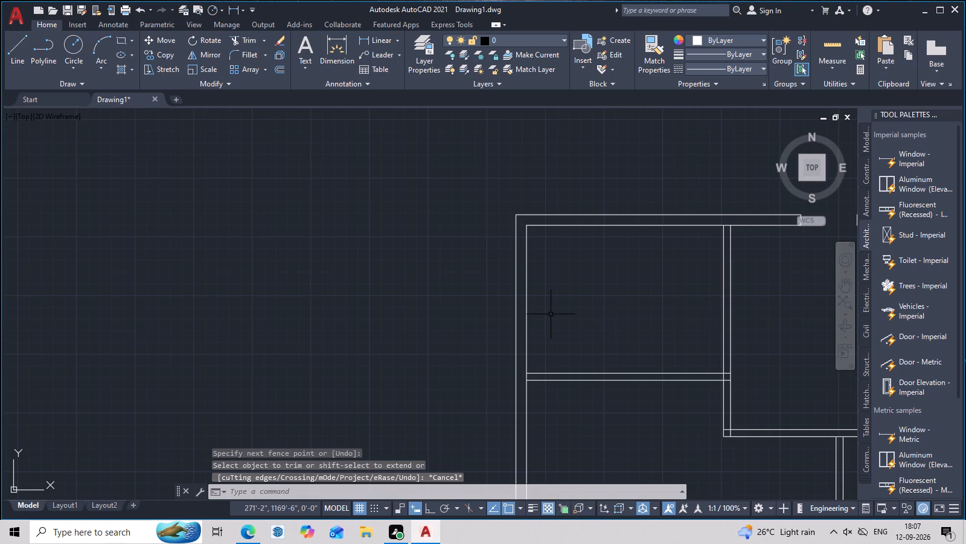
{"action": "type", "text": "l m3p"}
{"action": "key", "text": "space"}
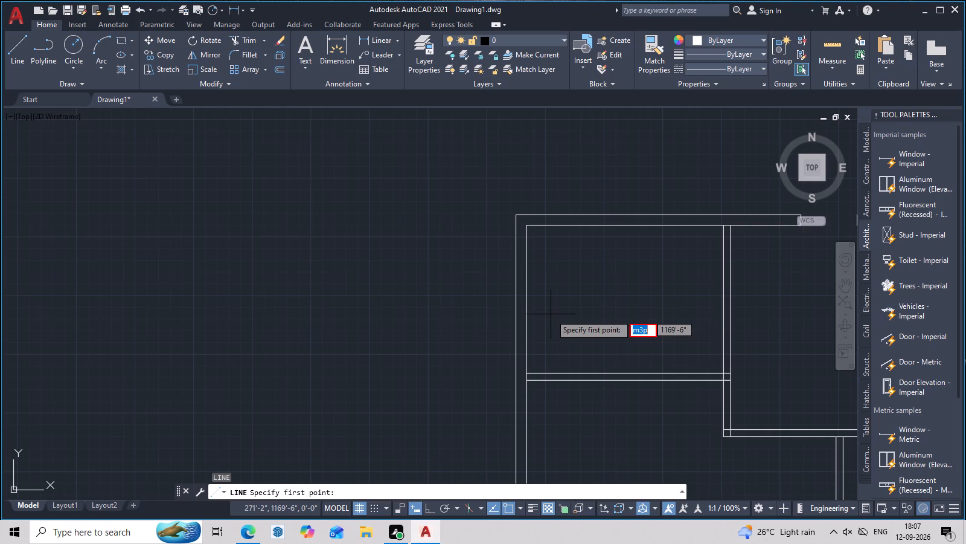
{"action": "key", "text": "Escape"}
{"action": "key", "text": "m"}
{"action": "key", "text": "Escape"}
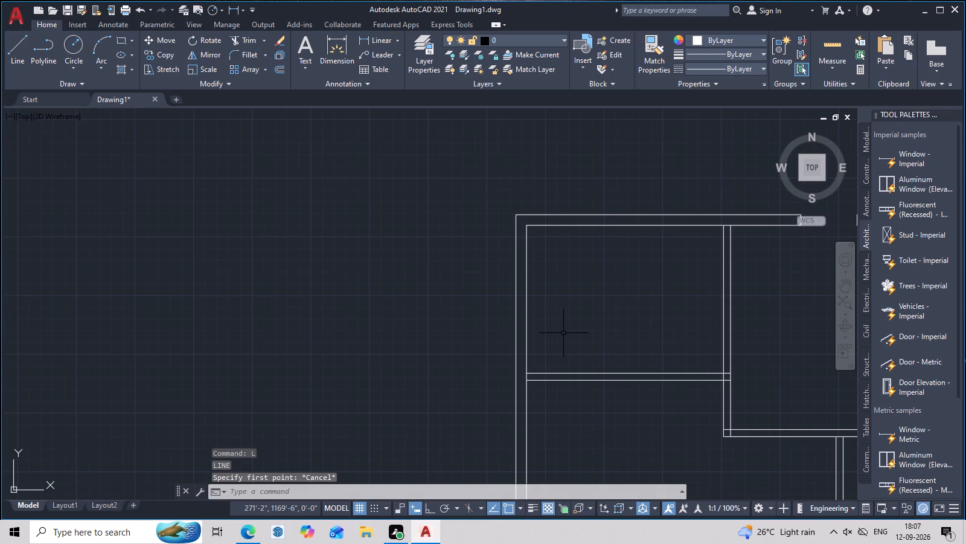
Draw a short line across the left outer wall, starting midway between the upper left room's two left inner corners.
{"action": "type", "text": "l m20"}
{"action": "key", "text": "space"}
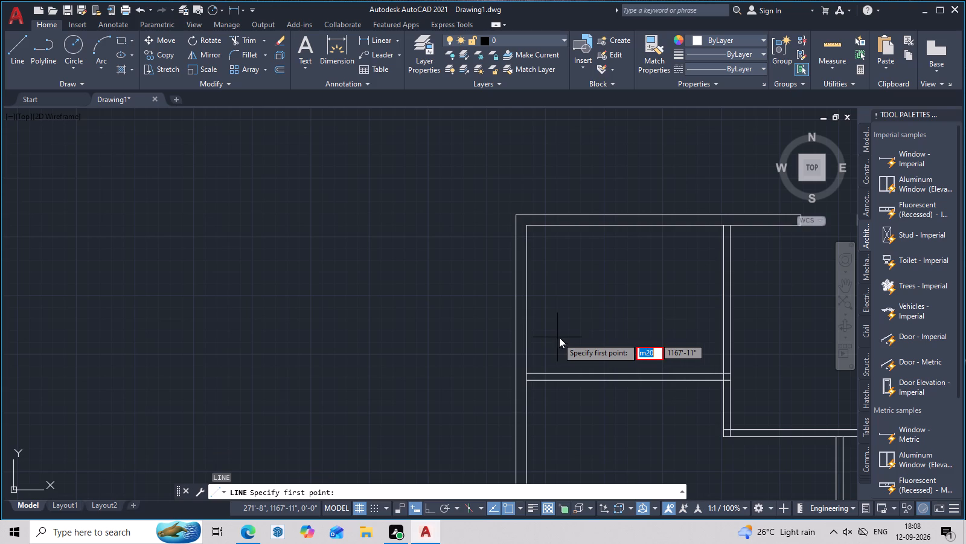
{"action": "key", "text": "BackSpace"}
{"action": "type", "text": "m2p"}
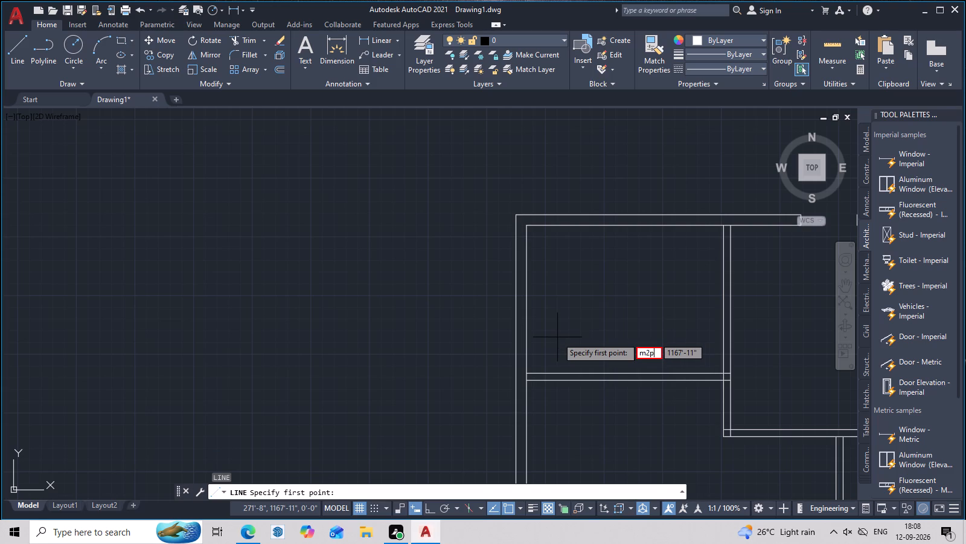
{"action": "key", "text": "space"}
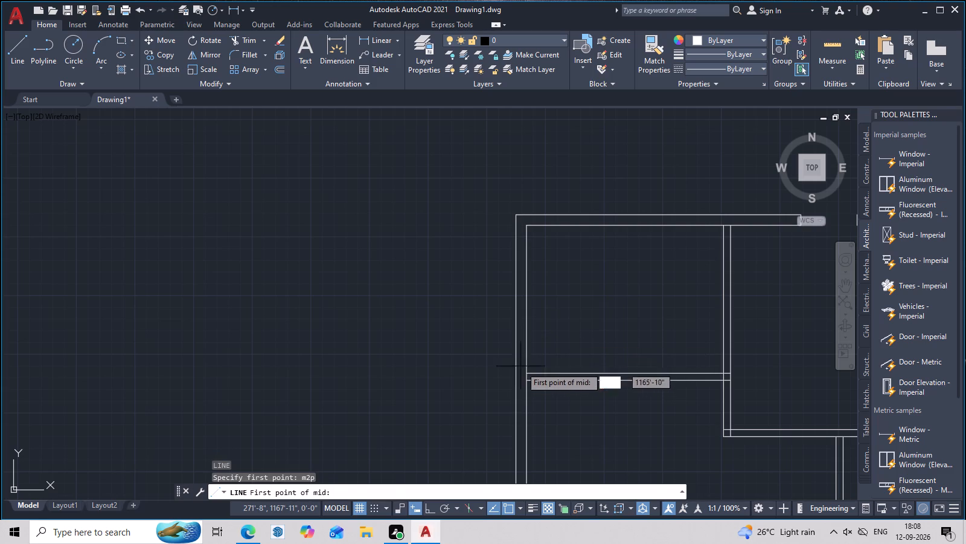
{"action": "left_click", "coordinate": [531, 372]}
{"action": "left_click", "coordinate": [529, 222]}
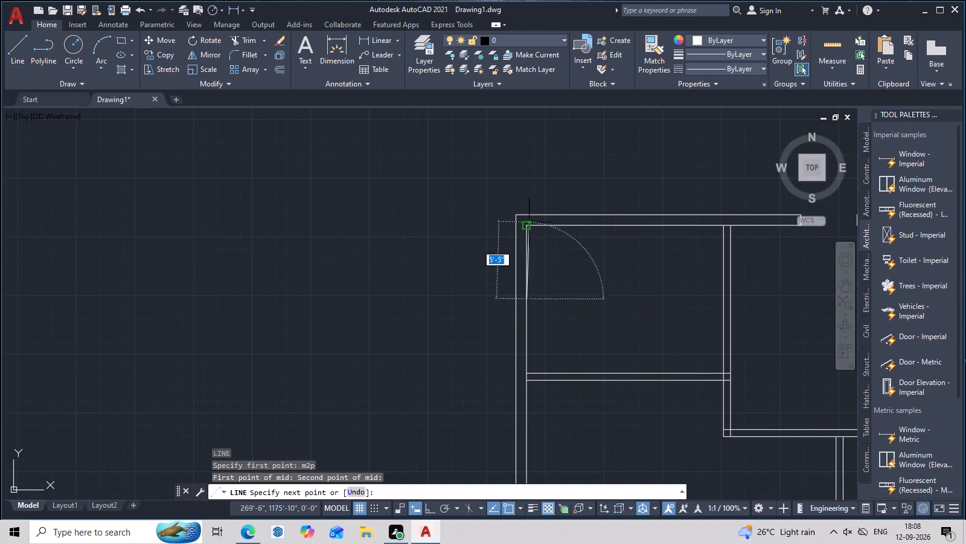
{"action": "left_click", "coordinate": [518, 302]}
{"action": "key", "text": "Escape"}
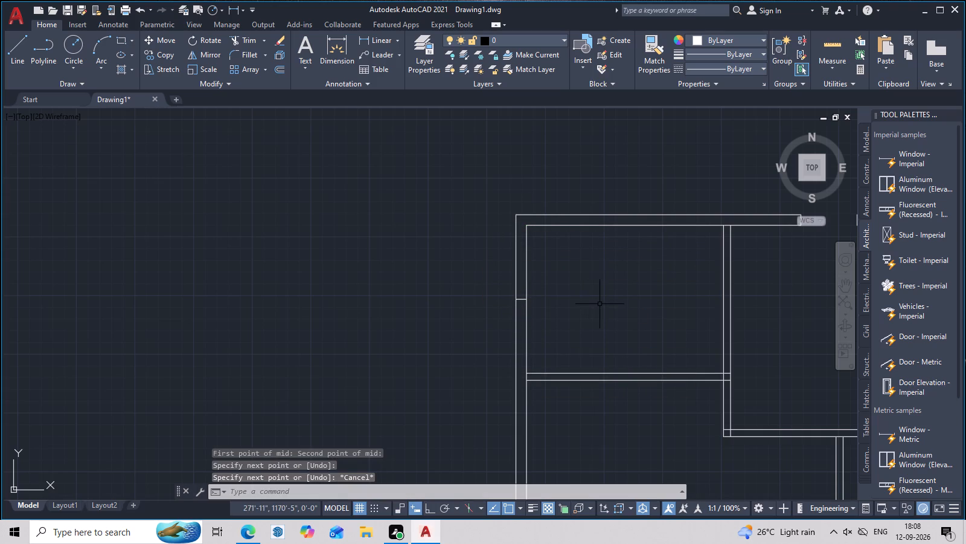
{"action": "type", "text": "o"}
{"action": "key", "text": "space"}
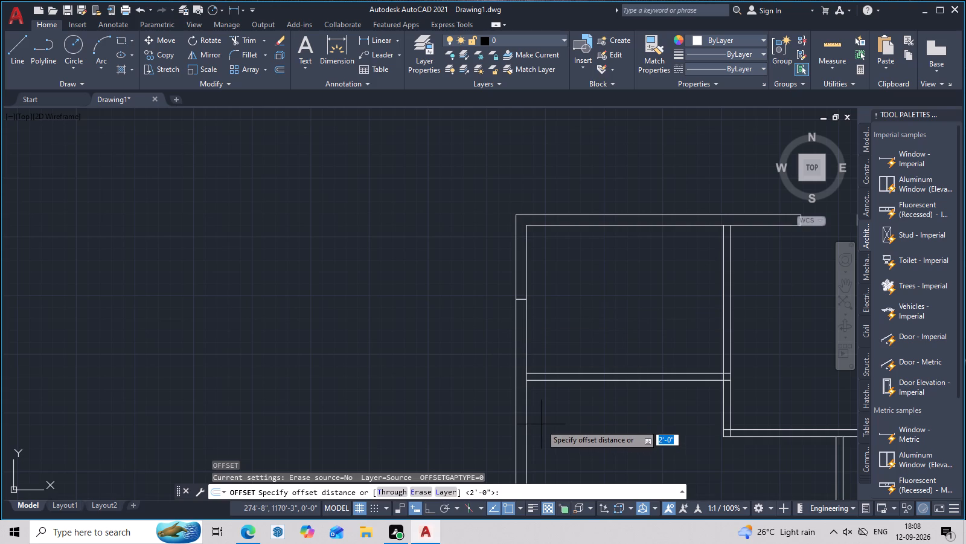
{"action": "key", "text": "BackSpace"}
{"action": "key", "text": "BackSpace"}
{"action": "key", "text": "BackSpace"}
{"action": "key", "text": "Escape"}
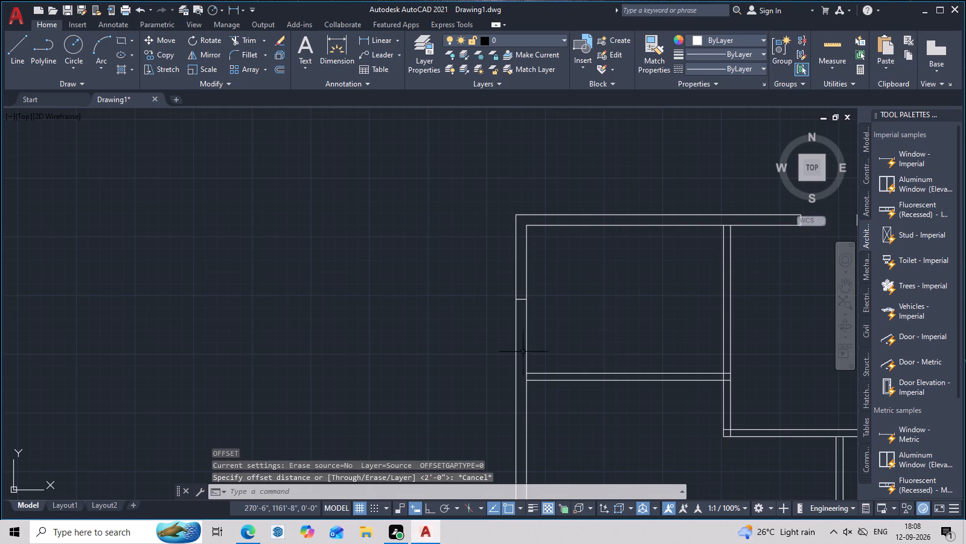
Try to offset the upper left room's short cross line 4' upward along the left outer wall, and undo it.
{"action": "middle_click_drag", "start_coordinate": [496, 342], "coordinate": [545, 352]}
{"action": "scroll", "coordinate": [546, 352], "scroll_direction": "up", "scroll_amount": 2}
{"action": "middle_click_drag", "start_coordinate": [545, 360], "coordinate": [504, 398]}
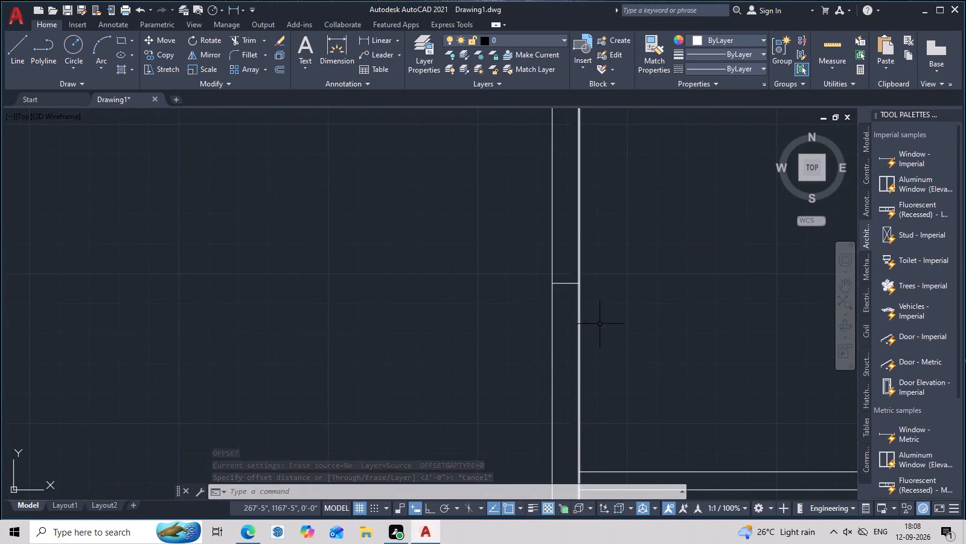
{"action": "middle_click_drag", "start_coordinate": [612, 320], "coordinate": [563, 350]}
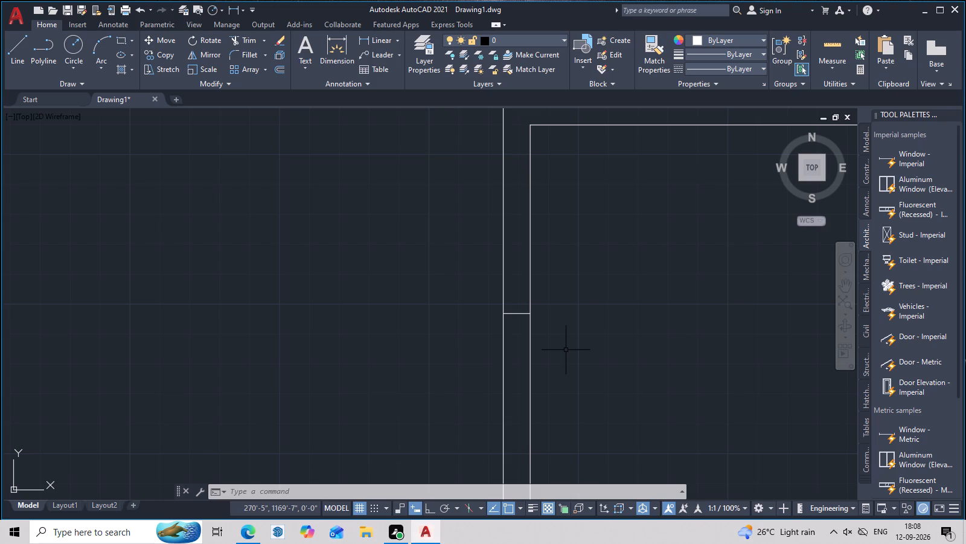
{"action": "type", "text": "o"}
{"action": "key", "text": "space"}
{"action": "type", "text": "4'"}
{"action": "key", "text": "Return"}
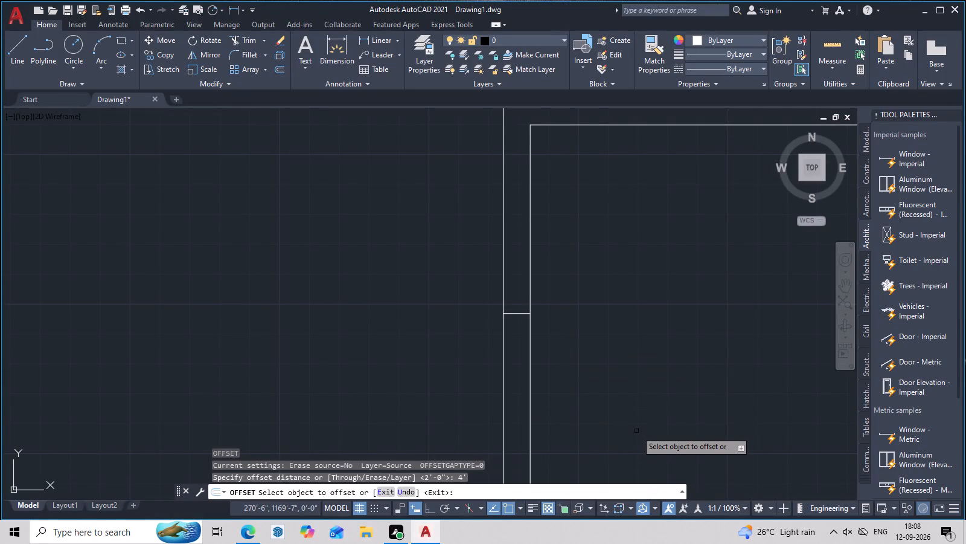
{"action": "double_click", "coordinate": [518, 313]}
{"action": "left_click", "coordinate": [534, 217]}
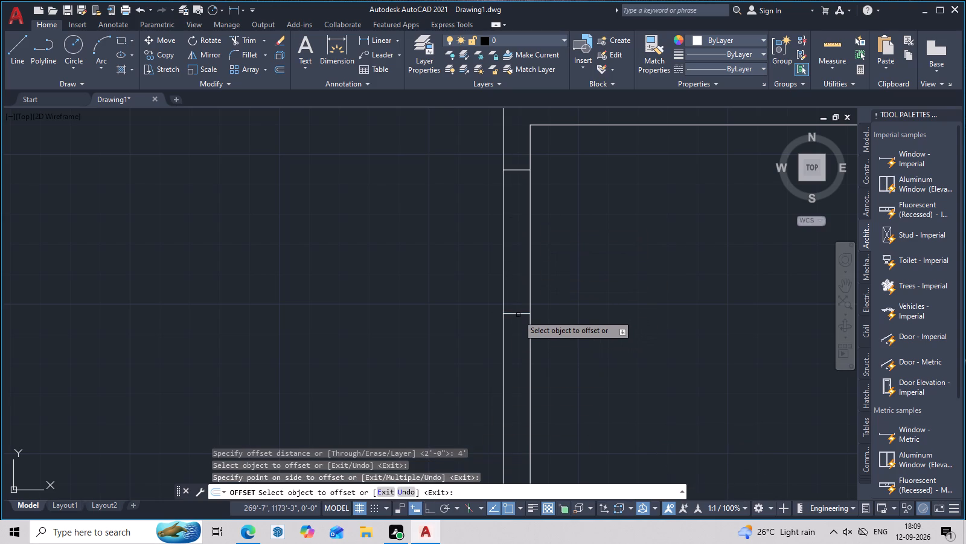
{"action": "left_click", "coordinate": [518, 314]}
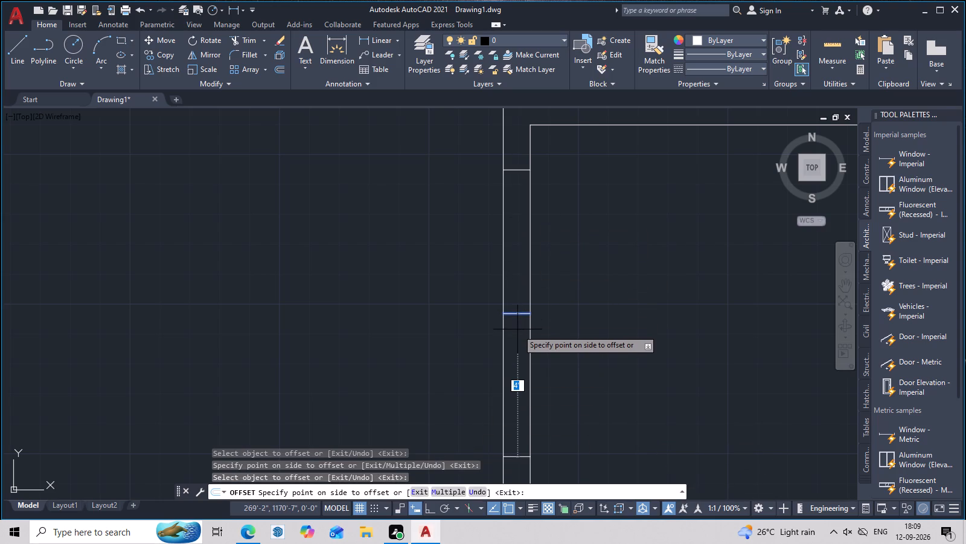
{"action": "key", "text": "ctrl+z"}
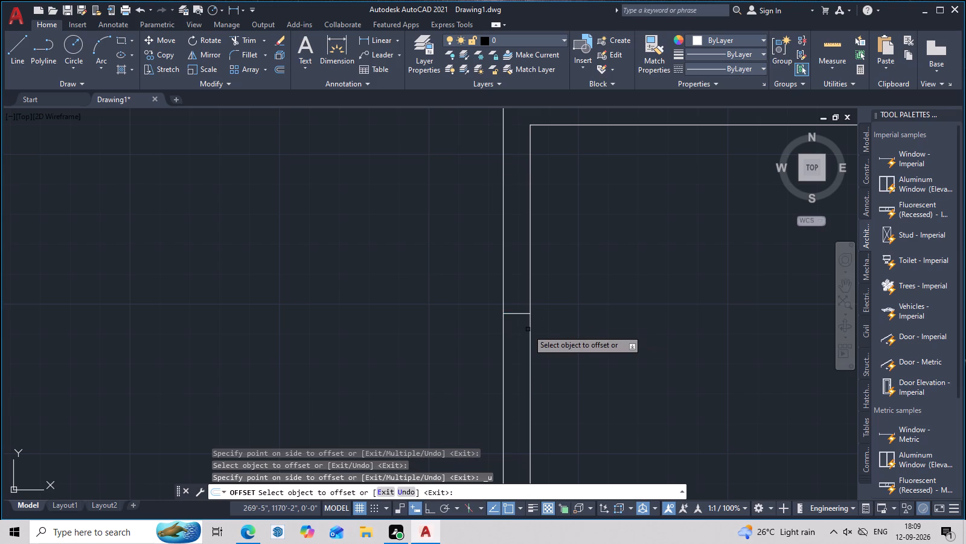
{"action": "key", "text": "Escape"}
Offset the upper left room's short cross line in the left outer wall 2' to both sides along the wall.
{"action": "key", "text": "space"}
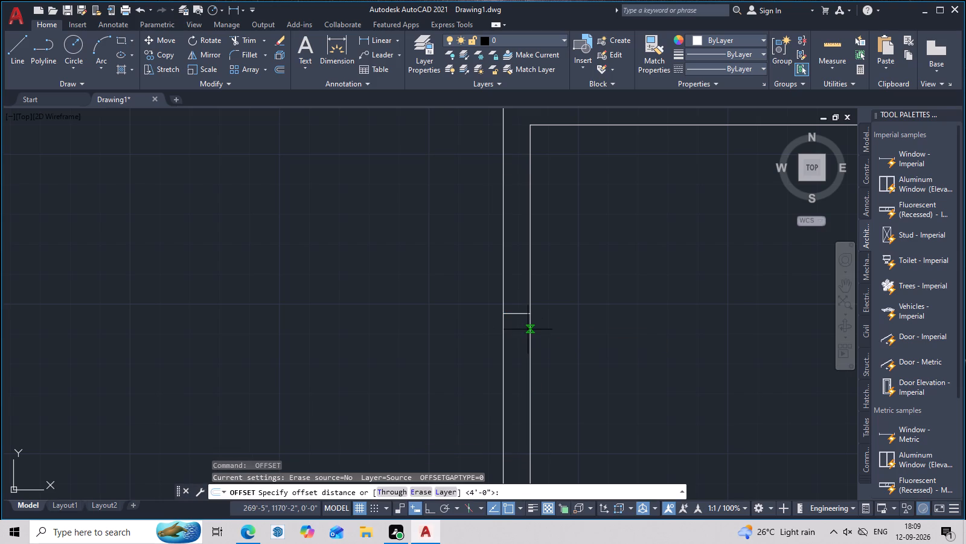
{"action": "key", "text": "2"}
{"action": "key", "text": "semicolon"}
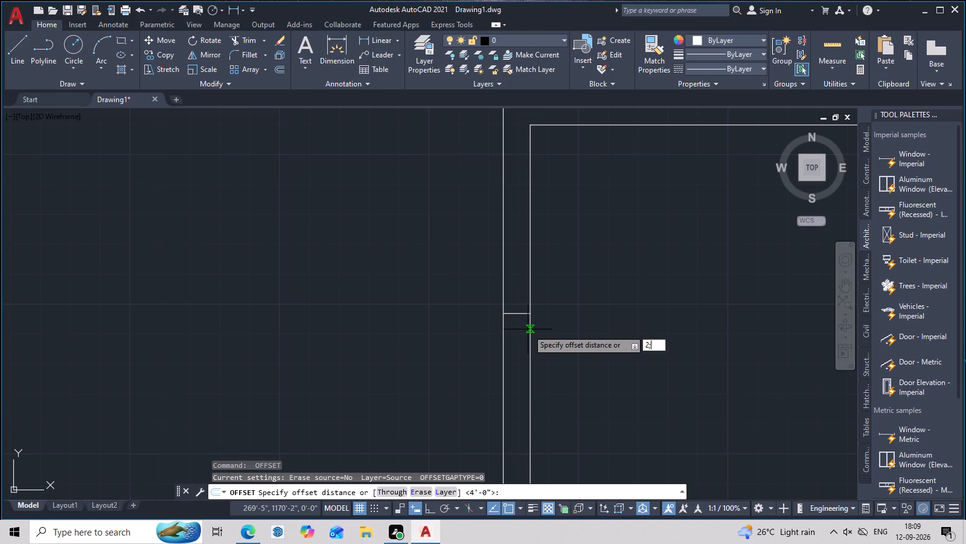
{"action": "key", "text": "Return"}
{"action": "key", "text": "2"}
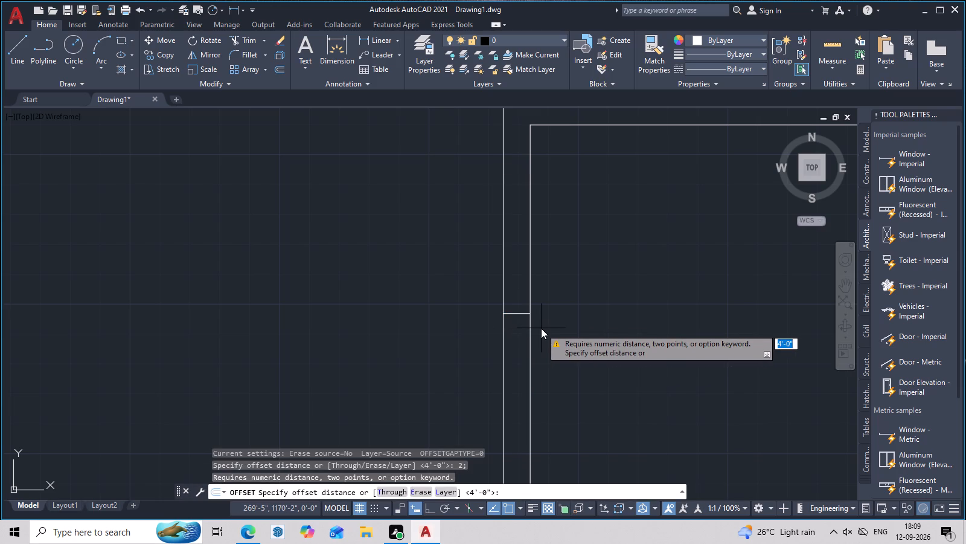
{"action": "key", "text": "apostrophe"}
{"action": "key", "text": "Return"}
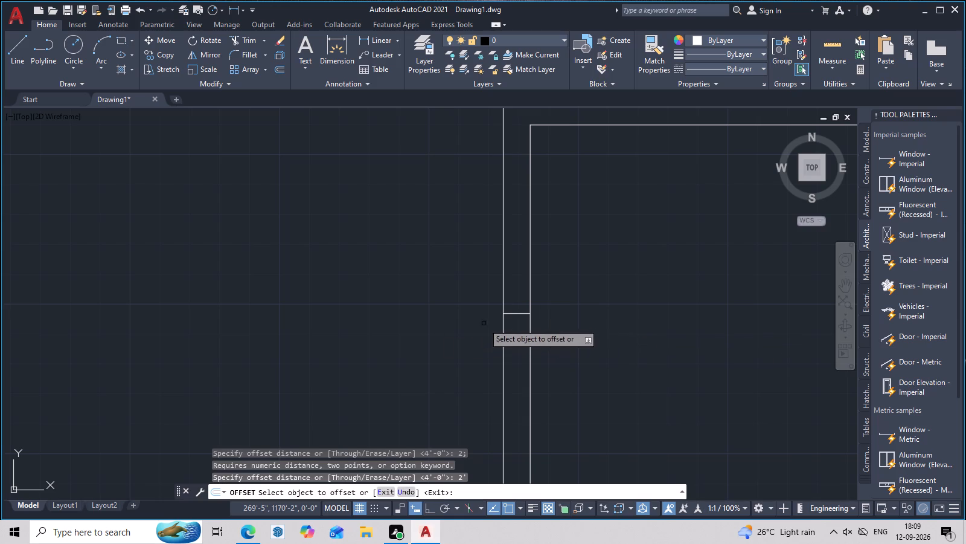
{"action": "left_click", "coordinate": [521, 310]}
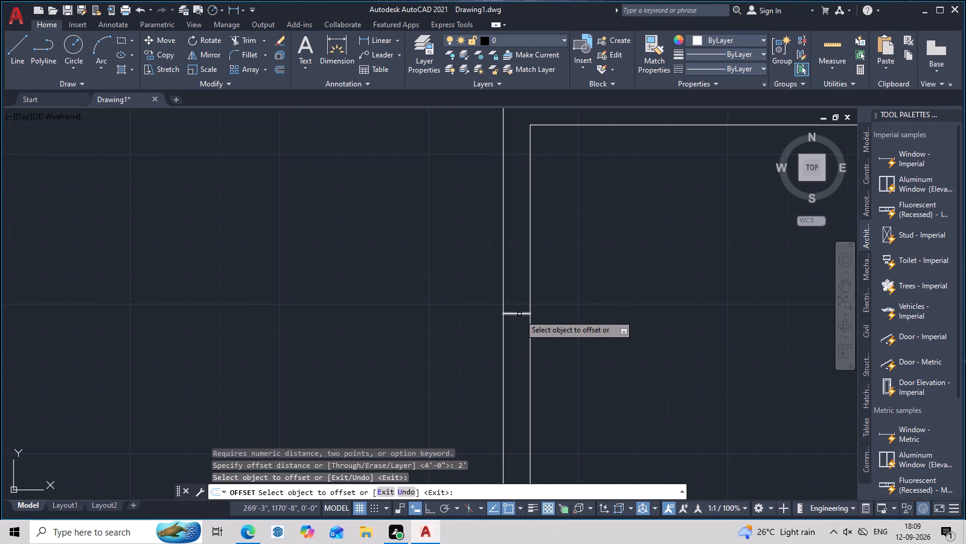
{"action": "left_click", "coordinate": [519, 314]}
{"action": "left_click", "coordinate": [516, 245]}
{"action": "left_click", "coordinate": [519, 313]}
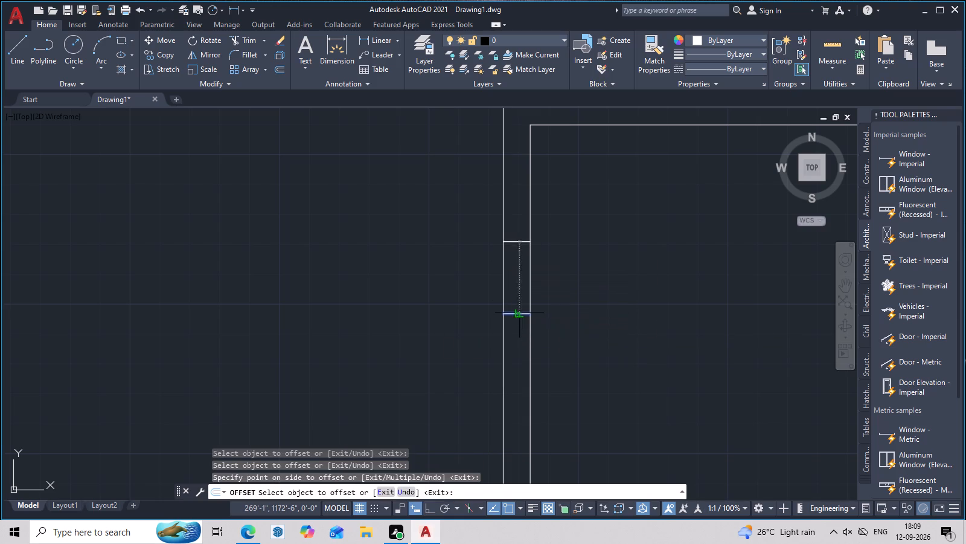
{"action": "left_click", "coordinate": [522, 355]}
{"action": "key", "text": "Escape"}
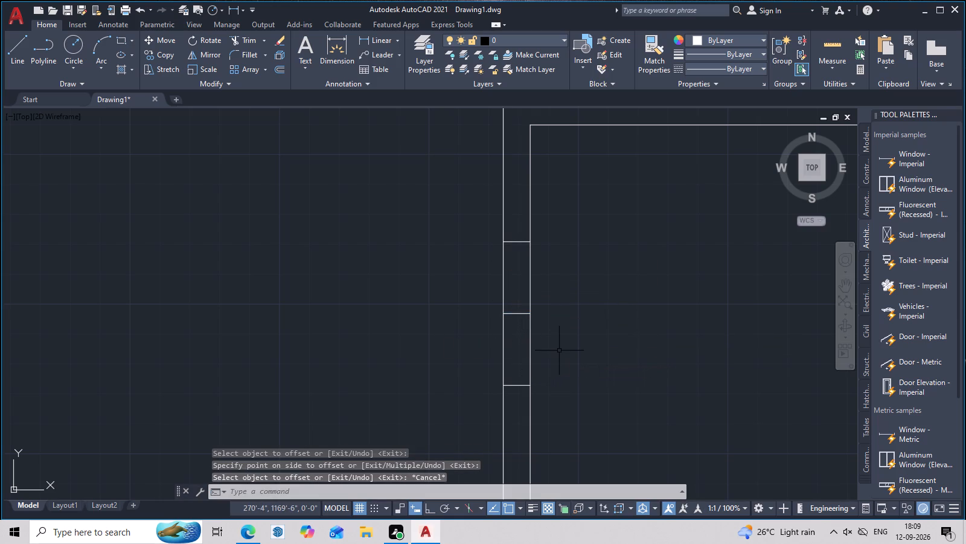
Trim both left outer wall lines between the upper left room's offset cross lines and remove the middle cross line.
{"action": "key", "text": "t"}
{"action": "type", "text": "r"}
{"action": "key", "text": "space"}
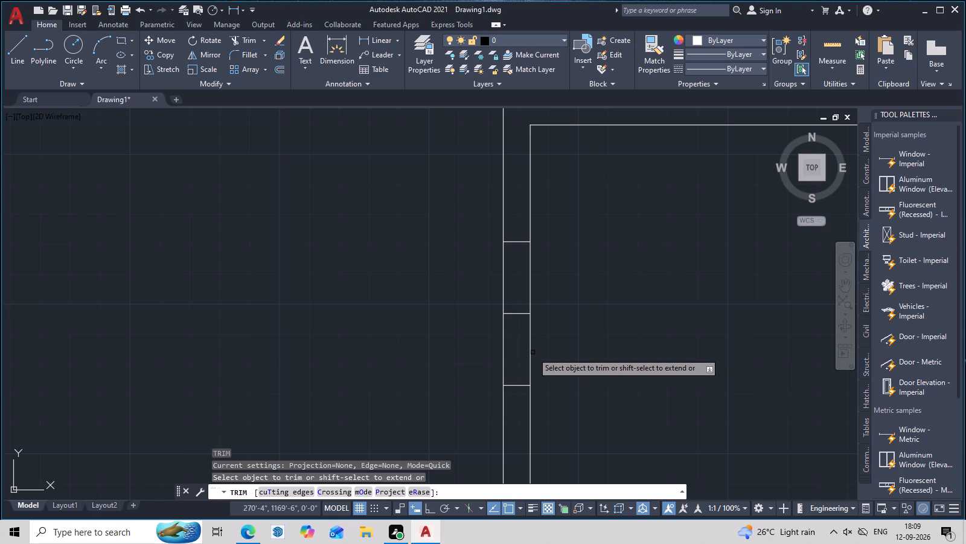
{"action": "left_click_drag", "start_coordinate": [533, 352], "coordinate": [492, 352]}
{"action": "left_click_drag", "start_coordinate": [592, 298], "coordinate": [555, 292]}
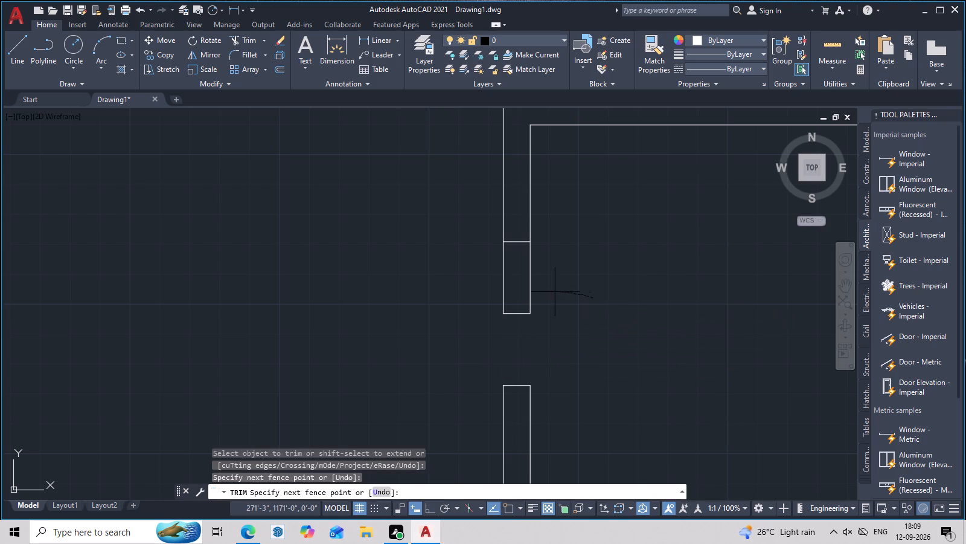
{"action": "left_click_drag", "start_coordinate": [555, 292], "coordinate": [429, 287]}
{"action": "left_click", "coordinate": [516, 312]}
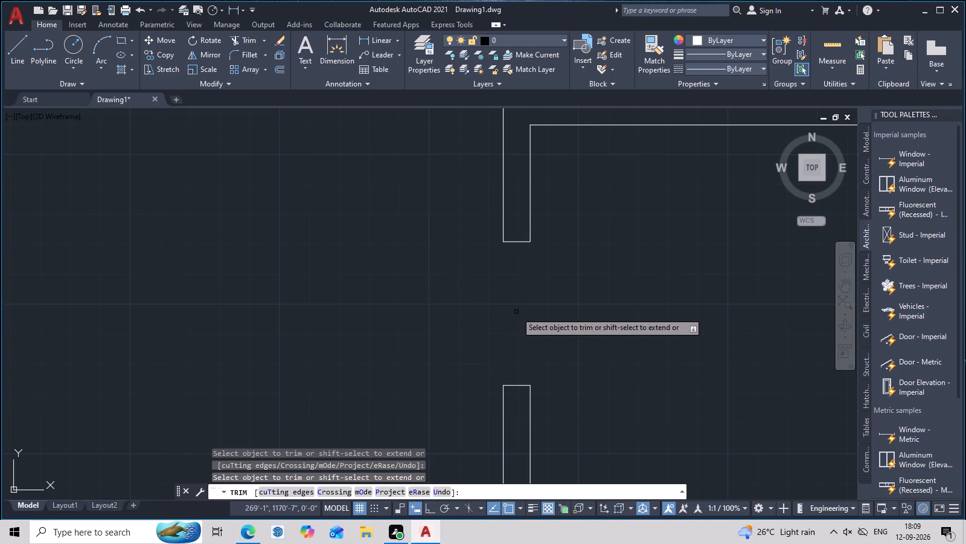
{"action": "scroll", "coordinate": [523, 338], "scroll_direction": "down", "scroll_amount": 5}
{"action": "middle_click_drag", "start_coordinate": [557, 369], "coordinate": [560, 352]}
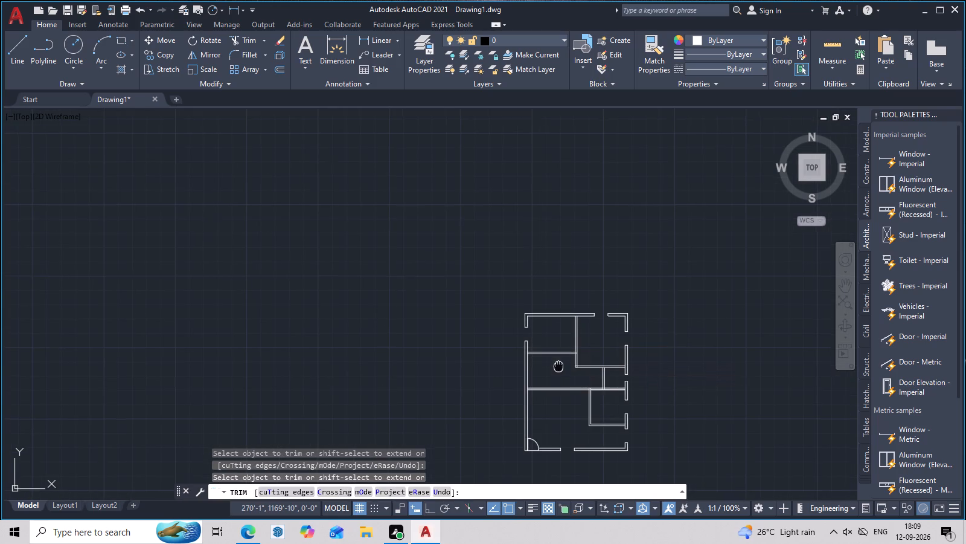
{"action": "middle_click_drag", "start_coordinate": [560, 352], "coordinate": [562, 332]}
{"action": "scroll", "coordinate": [562, 332], "scroll_direction": "up", "scroll_amount": 4}
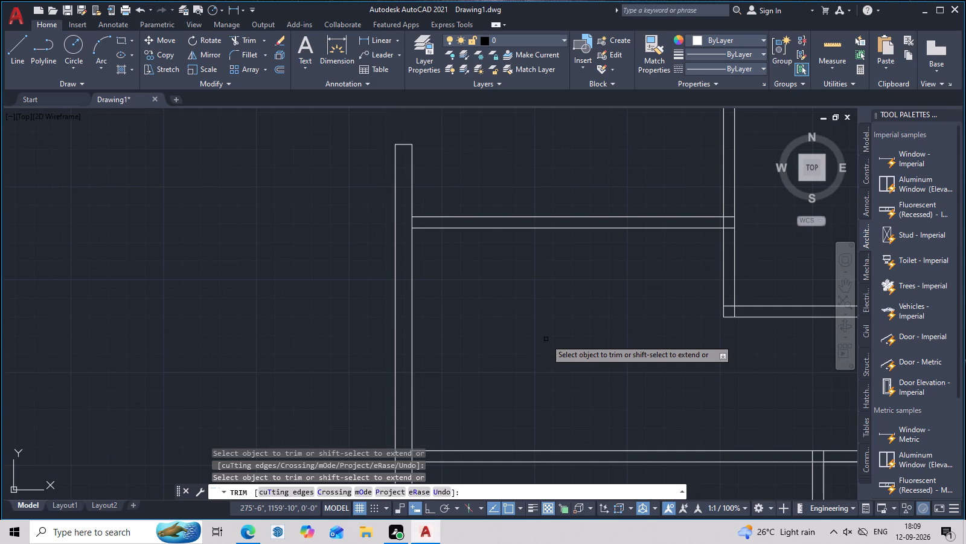
{"action": "scroll", "coordinate": [546, 339], "scroll_direction": "down", "scroll_amount": 2}
{"action": "scroll", "coordinate": [494, 359], "scroll_direction": "up", "scroll_amount": 6}
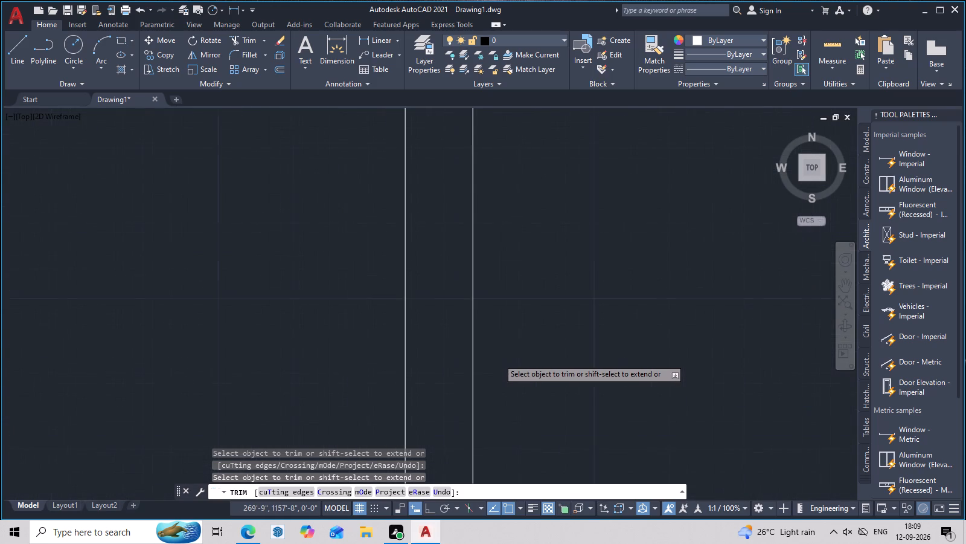
{"action": "scroll", "coordinate": [498, 358], "scroll_direction": "down", "scroll_amount": 7}
{"action": "middle_click_drag", "start_coordinate": [536, 358], "coordinate": [553, 345]}
{"action": "scroll", "coordinate": [558, 343], "scroll_direction": "up", "scroll_amount": 3}
{"action": "scroll", "coordinate": [558, 343], "scroll_direction": "down", "scroll_amount": 3}
{"action": "middle_click_drag", "start_coordinate": [558, 343], "coordinate": [572, 329]}
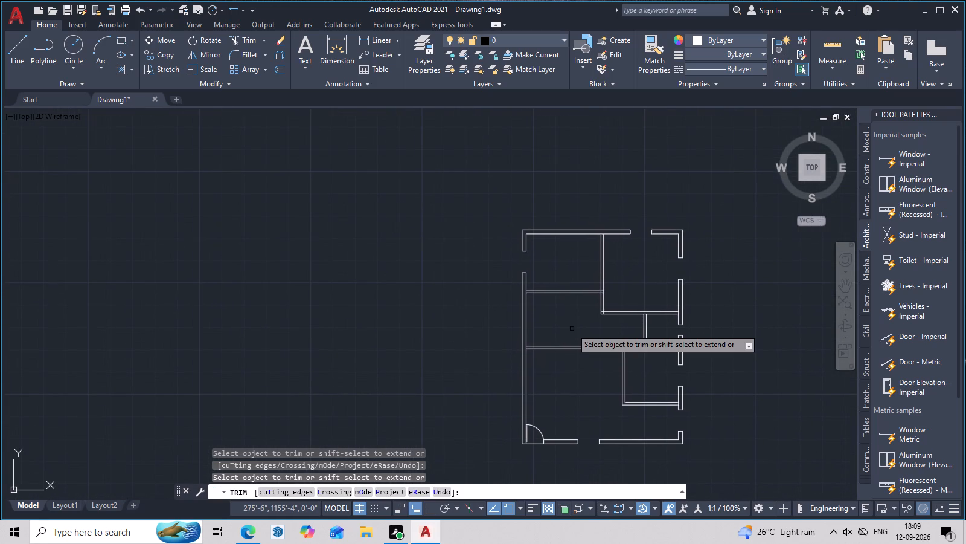
{"action": "key", "text": "Escape"}
Draw a short line across the left outer wall, starting midway between the middle left room's two left inner corners.
{"action": "scroll", "coordinate": [572, 329], "scroll_direction": "up", "scroll_amount": 2}
{"action": "middle_click_drag", "start_coordinate": [580, 319], "coordinate": [610, 291]}
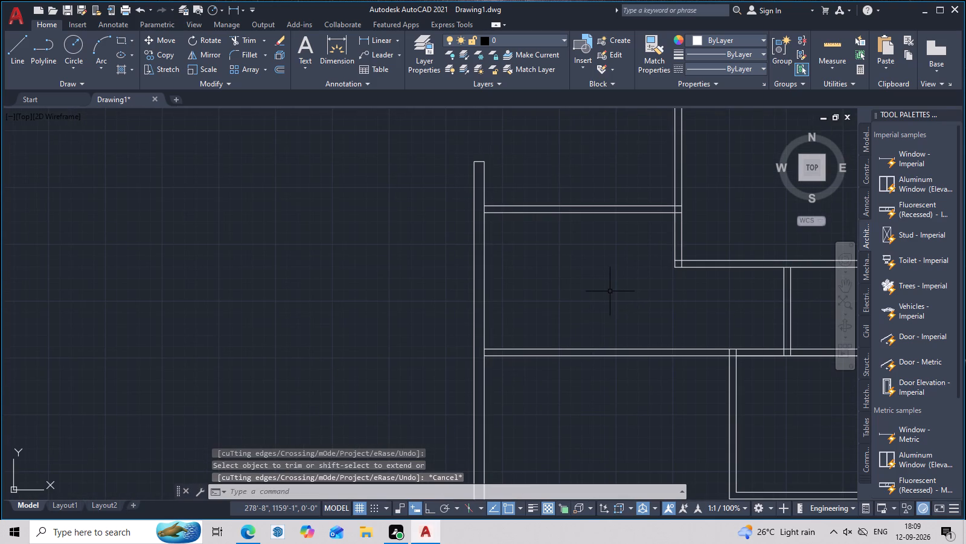
{"action": "key", "text": "l"}
{"action": "key", "text": "space"}
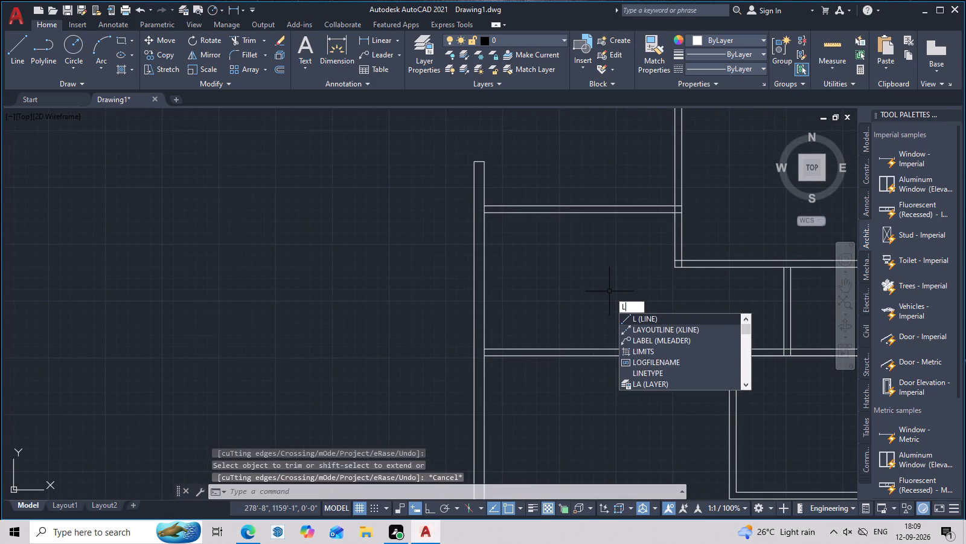
{"action": "key", "text": "m"}
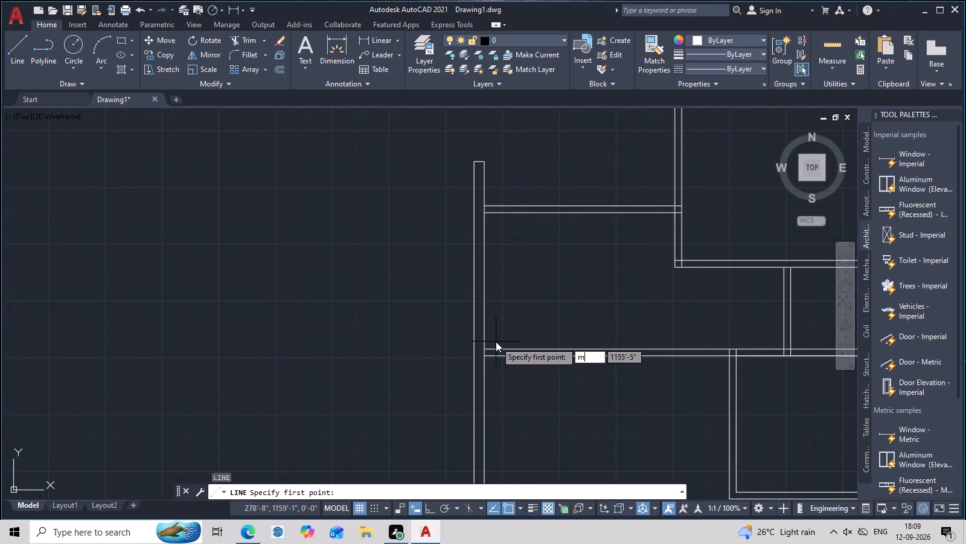
{"action": "key", "text": "2"}
{"action": "type", "text": "p"}
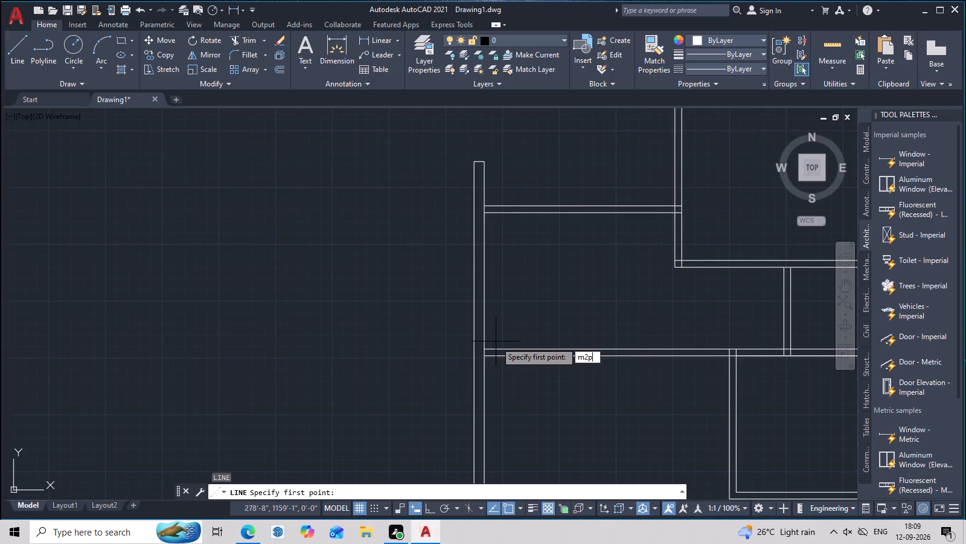
{"action": "key", "text": "space"}
{"action": "left_click", "coordinate": [487, 348]}
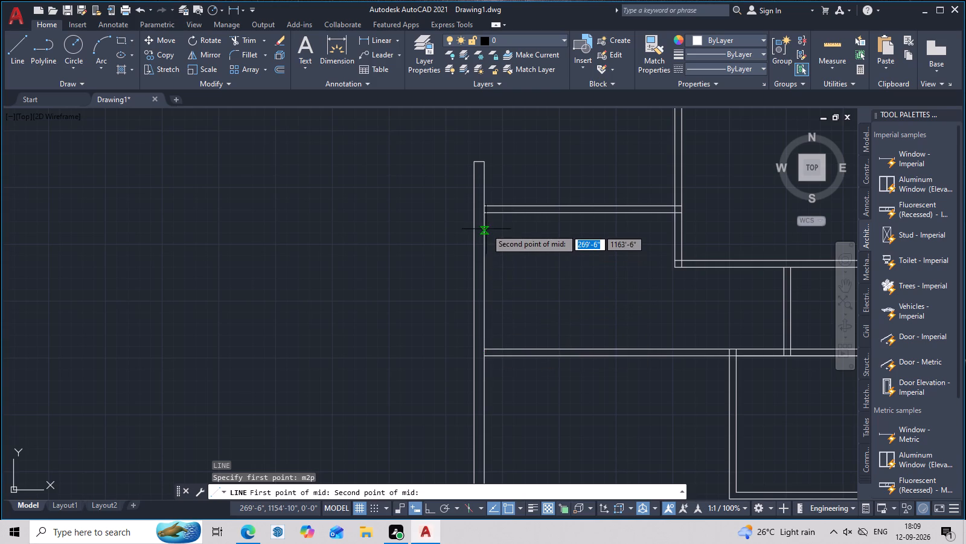
{"action": "left_click", "coordinate": [486, 215]}
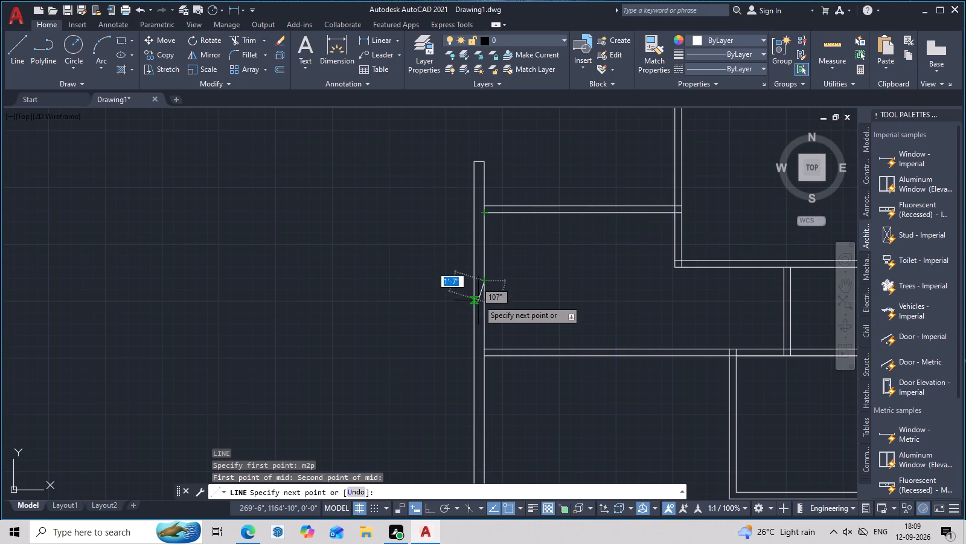
{"action": "left_click", "coordinate": [475, 281]}
{"action": "key", "text": "Escape"}
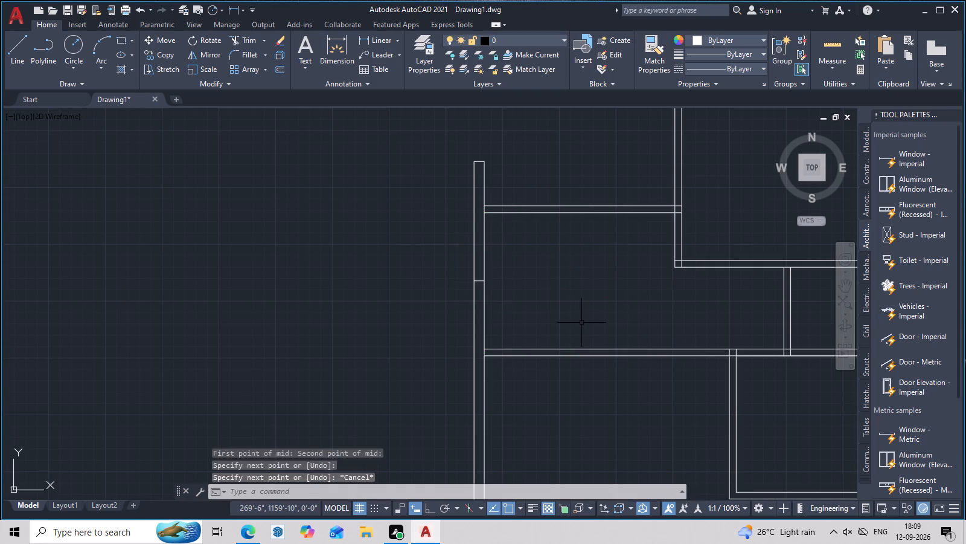
Offset the middle left room's short cross line in the left outer wall 2' to both sides along the wall.
{"action": "type", "text": "o"}
{"action": "key", "text": "space"}
{"action": "type", "text": "2'"}
{"action": "key", "text": "Return"}
{"action": "scroll", "coordinate": [511, 295], "scroll_direction": "up", "scroll_amount": 2}
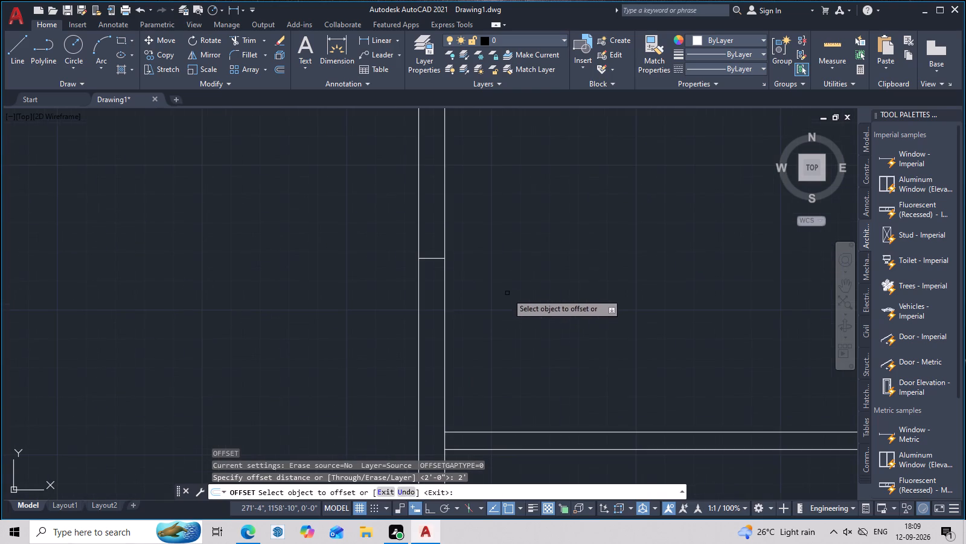
{"action": "left_click", "coordinate": [431, 259]}
{"action": "left_click", "coordinate": [434, 201]}
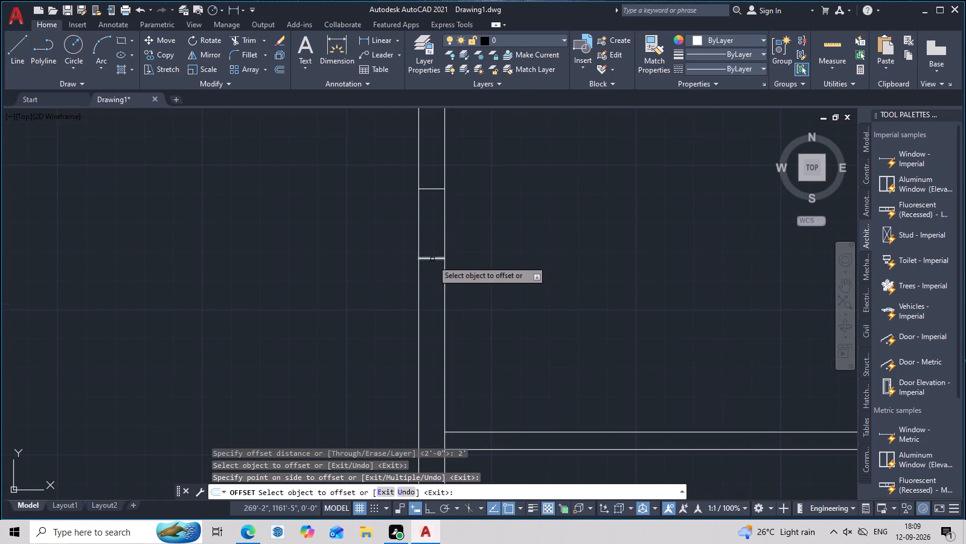
{"action": "left_click", "coordinate": [435, 257]}
{"action": "left_click", "coordinate": [437, 292]}
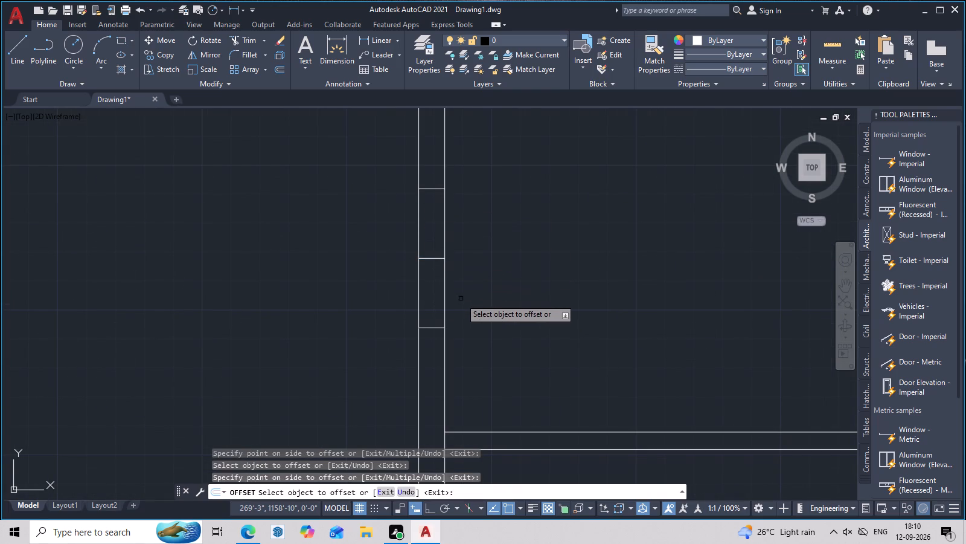
{"action": "key", "text": "Escape"}
Trim both left outer wall lines between the middle left room's offset cross lines and remove the middle cross line.
{"action": "type", "text": "tr"}
{"action": "key", "text": "space"}
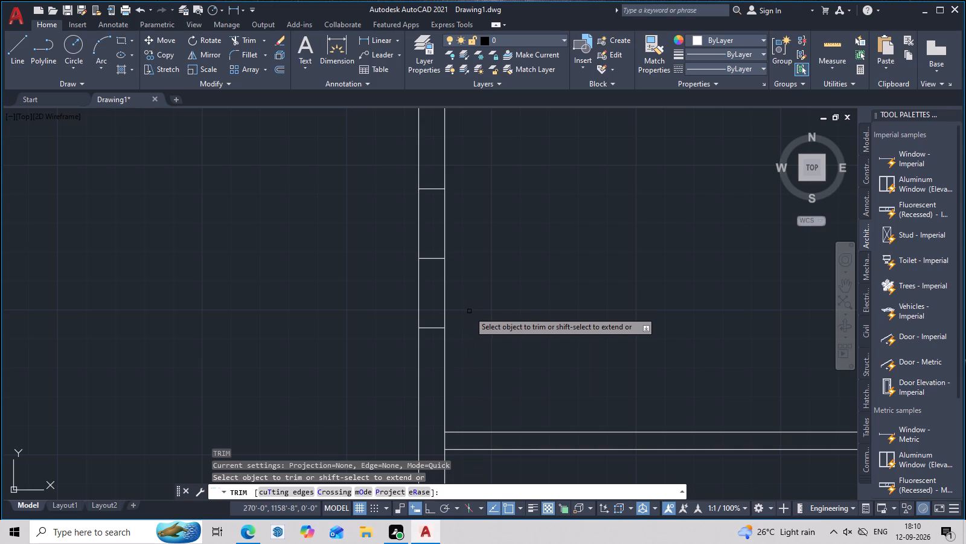
{"action": "left_click", "coordinate": [444, 306]}
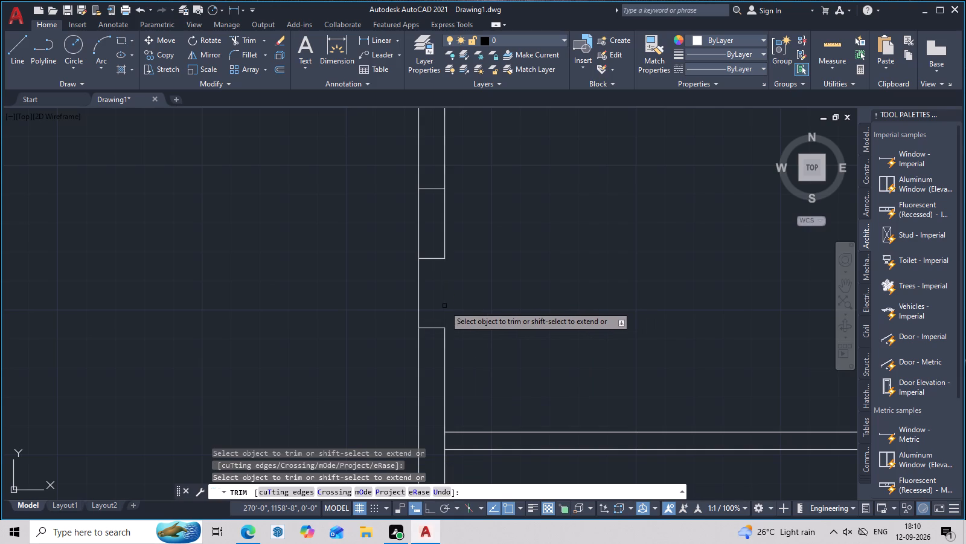
{"action": "left_click", "coordinate": [421, 309]}
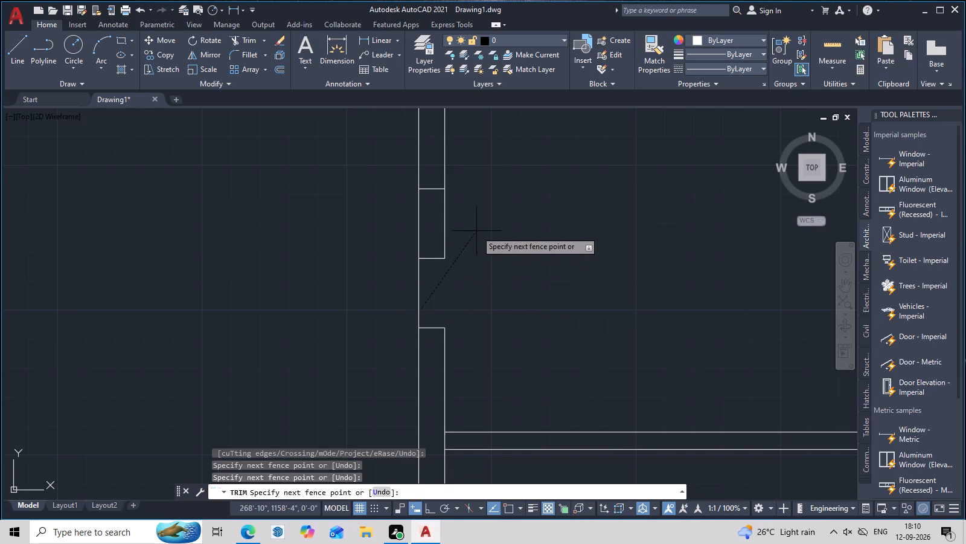
{"action": "left_click_drag", "start_coordinate": [476, 231], "coordinate": [388, 244]}
{"action": "left_click_drag", "start_coordinate": [443, 228], "coordinate": [383, 265]}
{"action": "left_click_drag", "start_coordinate": [442, 248], "coordinate": [389, 287]}
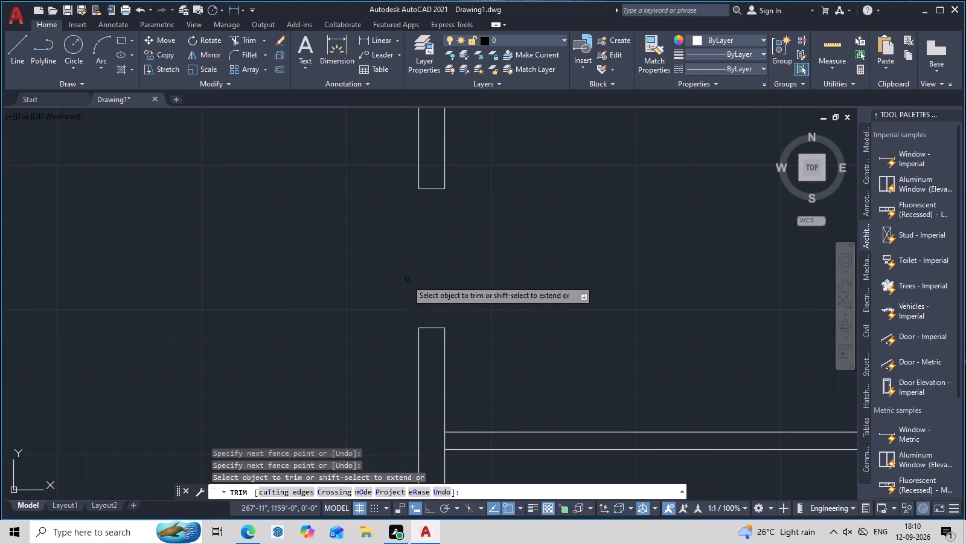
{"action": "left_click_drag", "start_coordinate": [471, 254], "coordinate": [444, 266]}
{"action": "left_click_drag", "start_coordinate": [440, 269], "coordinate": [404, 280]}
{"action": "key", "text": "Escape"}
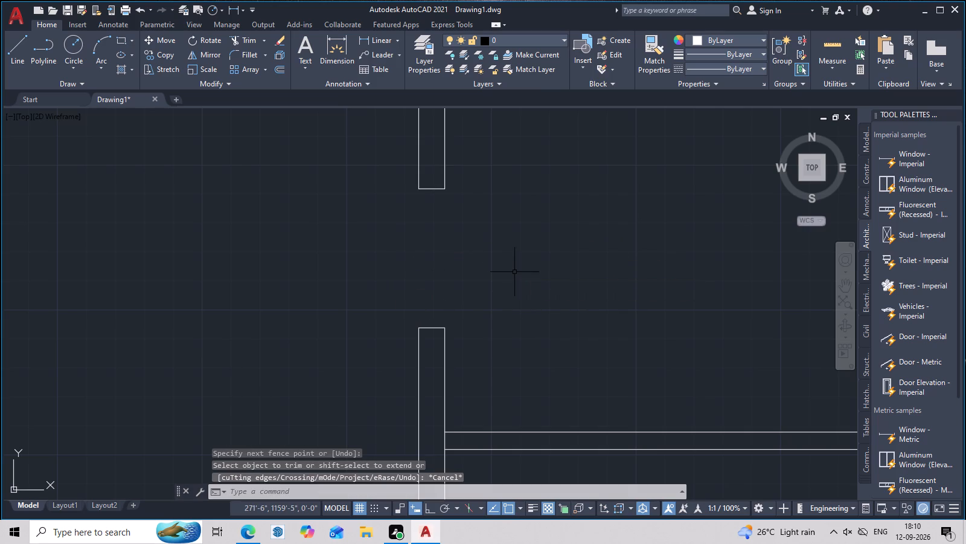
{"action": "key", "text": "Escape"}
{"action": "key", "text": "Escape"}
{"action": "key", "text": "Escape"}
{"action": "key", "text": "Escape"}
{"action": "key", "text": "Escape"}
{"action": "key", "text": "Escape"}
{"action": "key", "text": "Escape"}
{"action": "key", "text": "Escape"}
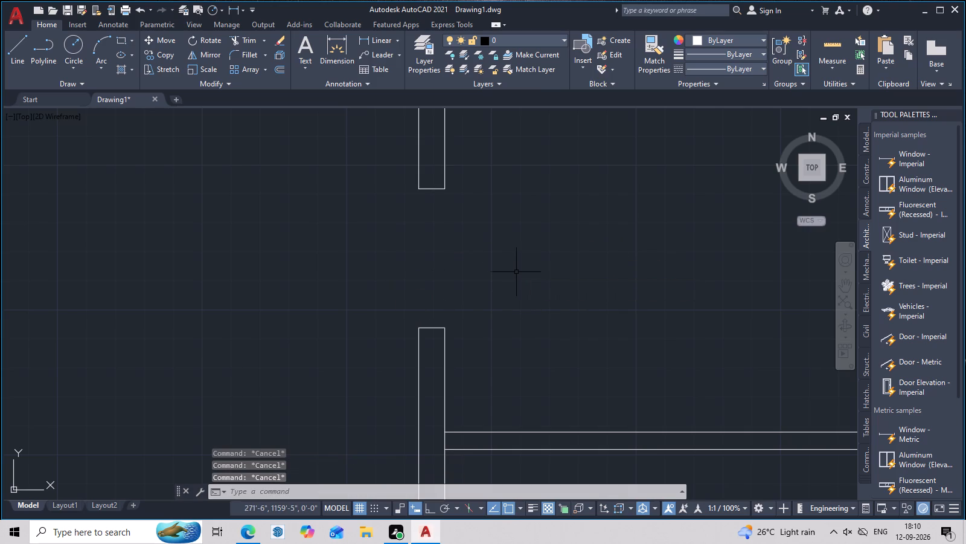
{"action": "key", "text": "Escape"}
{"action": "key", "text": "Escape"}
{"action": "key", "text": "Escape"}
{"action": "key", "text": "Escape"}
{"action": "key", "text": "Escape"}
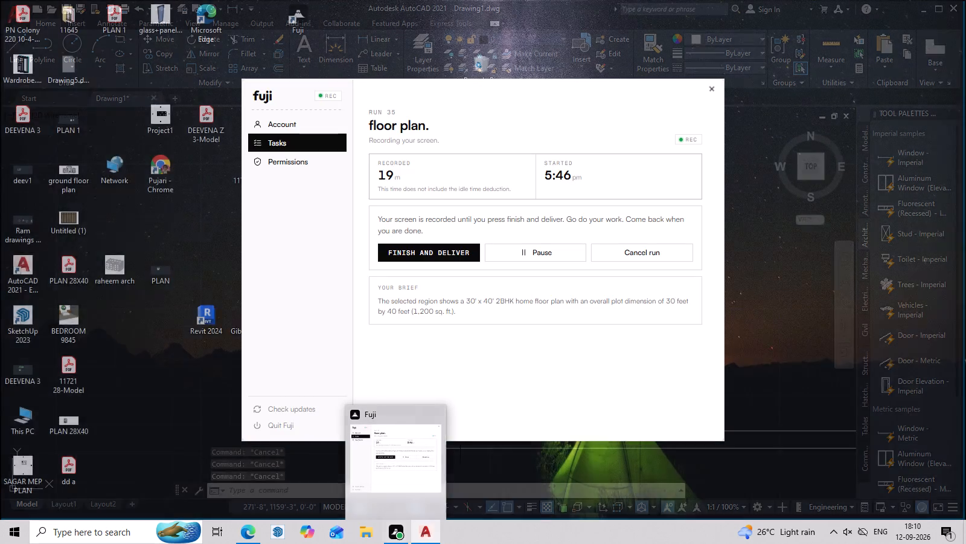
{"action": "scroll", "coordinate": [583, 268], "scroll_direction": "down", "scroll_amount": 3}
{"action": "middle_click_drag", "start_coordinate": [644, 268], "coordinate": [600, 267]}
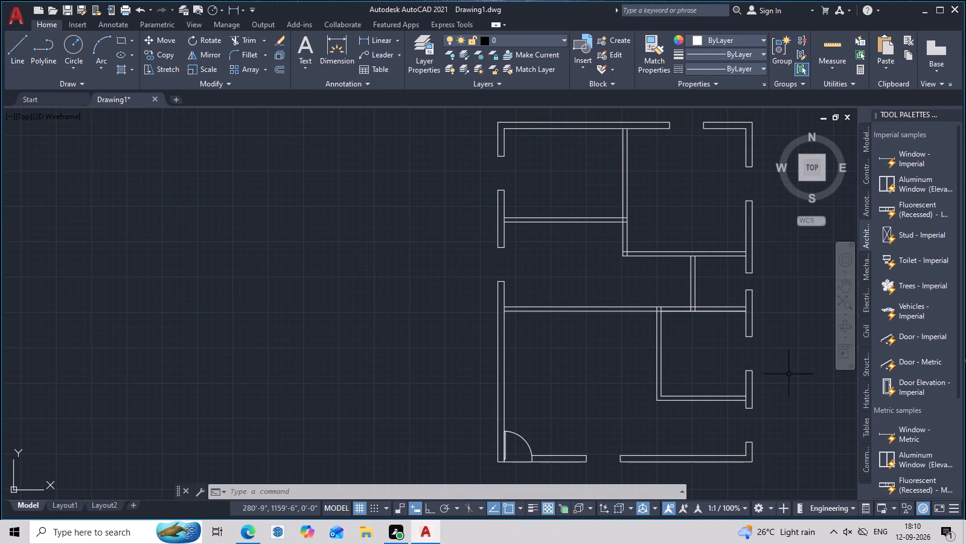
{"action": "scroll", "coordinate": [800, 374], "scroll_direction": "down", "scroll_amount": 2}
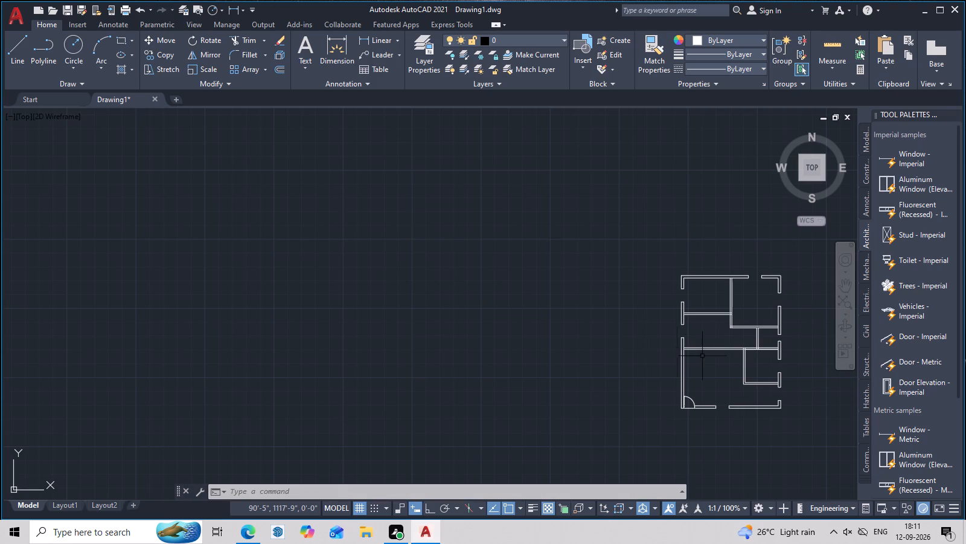
Draw a short line across the left outer wall of the lower left room, about midway between the partition and the corner door.
{"action": "middle_click_drag", "start_coordinate": [702, 356], "coordinate": [665, 341]}
{"action": "scroll", "coordinate": [661, 343], "scroll_direction": "up", "scroll_amount": 1}
{"action": "middle_click_drag", "start_coordinate": [657, 367], "coordinate": [656, 338]}
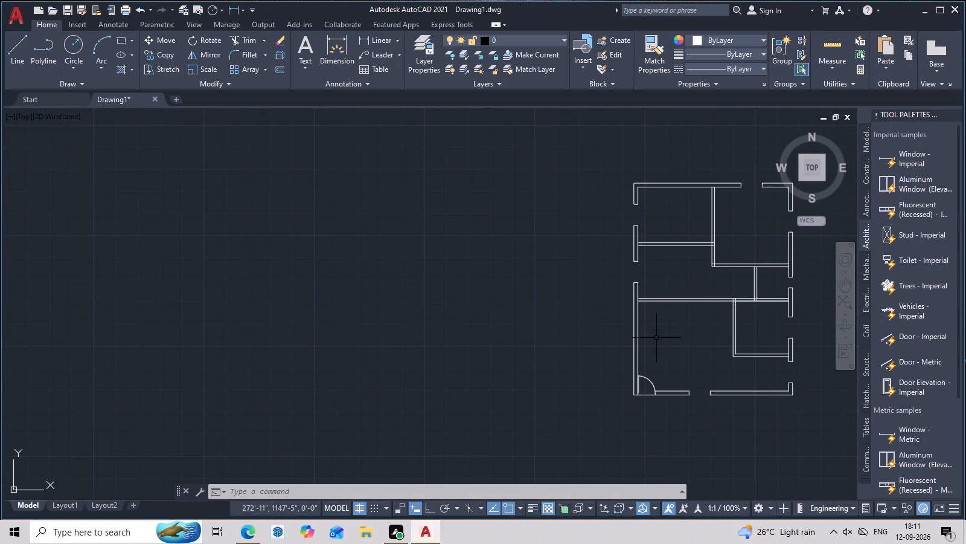
{"action": "type", "text": "l"}
{"action": "key", "text": "space"}
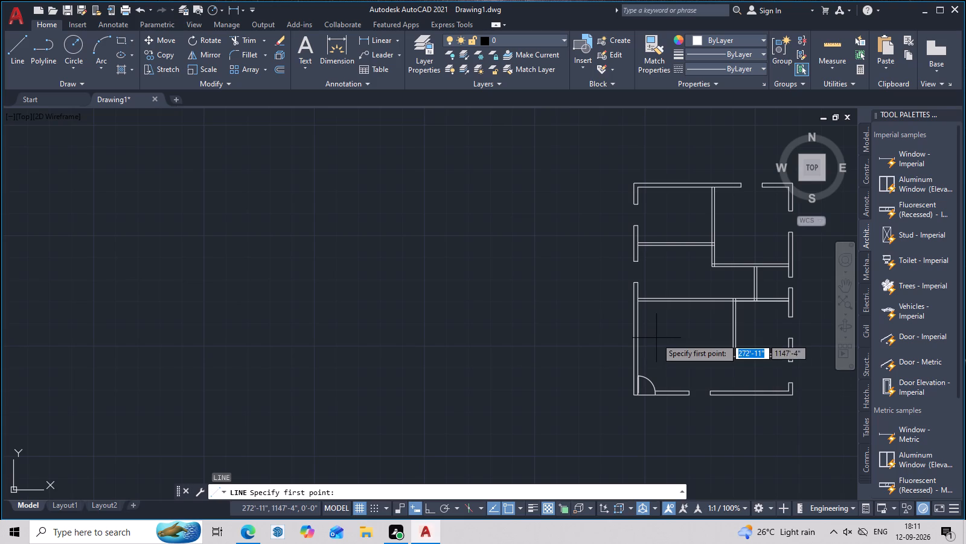
{"action": "scroll", "coordinate": [654, 331], "scroll_direction": "up", "scroll_amount": 1}
{"action": "middle_click_drag", "start_coordinate": [680, 348], "coordinate": [698, 297]}
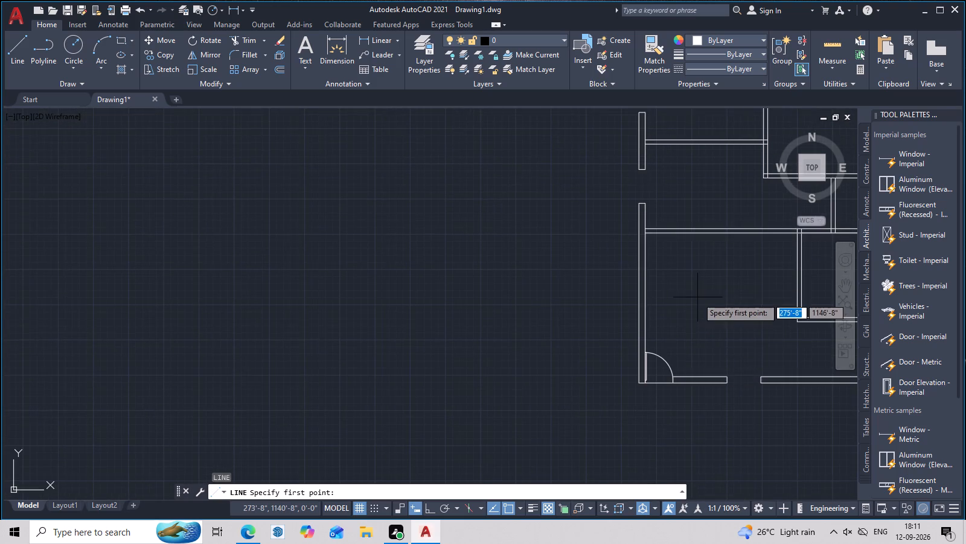
{"action": "scroll", "coordinate": [655, 299], "scroll_direction": "up", "scroll_amount": 2}
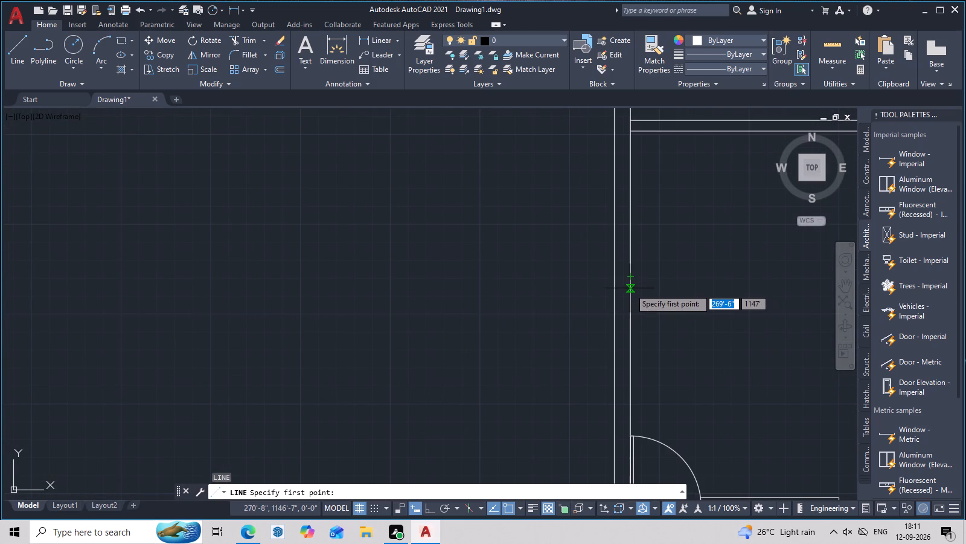
{"action": "left_click", "coordinate": [630, 295]}
{"action": "left_click", "coordinate": [616, 295]}
{"action": "key", "text": "Escape"}
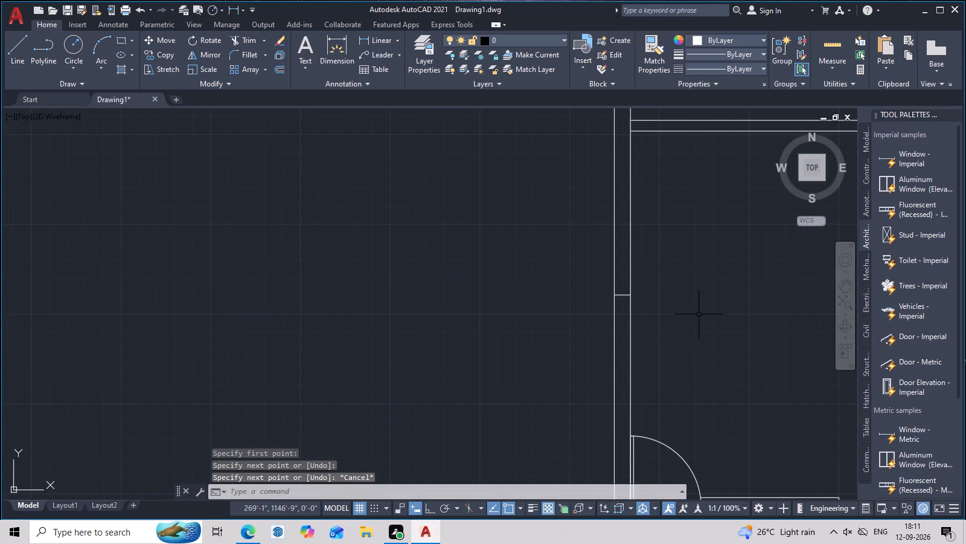
Offset the lower left room's short cross line in the left outer wall 3' down towards the corner door.
{"action": "type", "text": "o"}
{"action": "key", "text": "space"}
{"action": "key", "text": "3"}
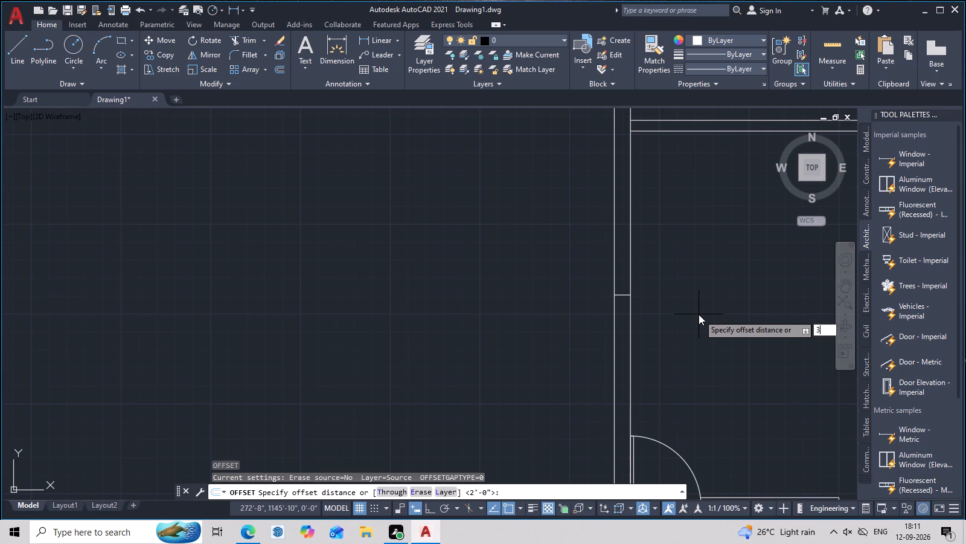
{"action": "key", "text": "apostrophe"}
{"action": "key", "text": "Return"}
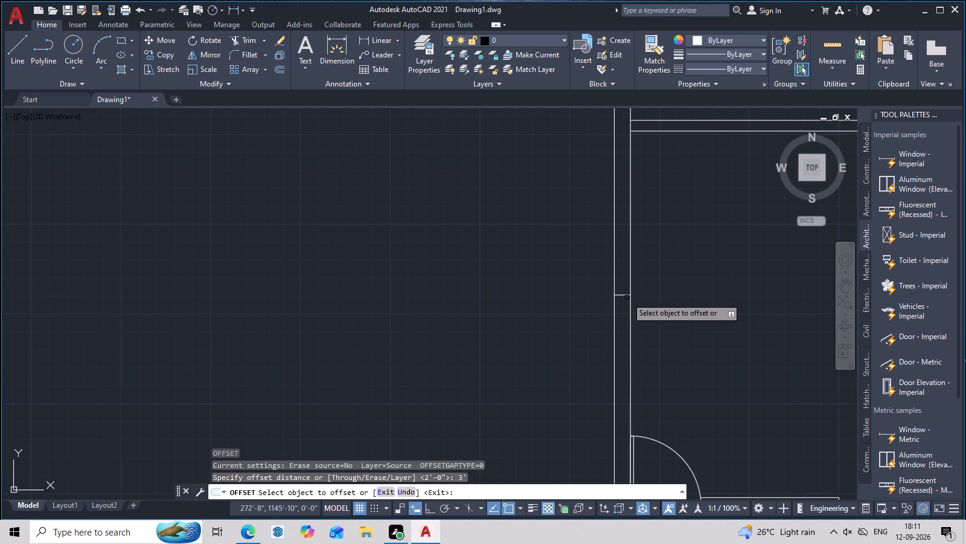
{"action": "left_click", "coordinate": [622, 294]}
{"action": "left_click", "coordinate": [625, 372]}
{"action": "key", "text": "Escape"}
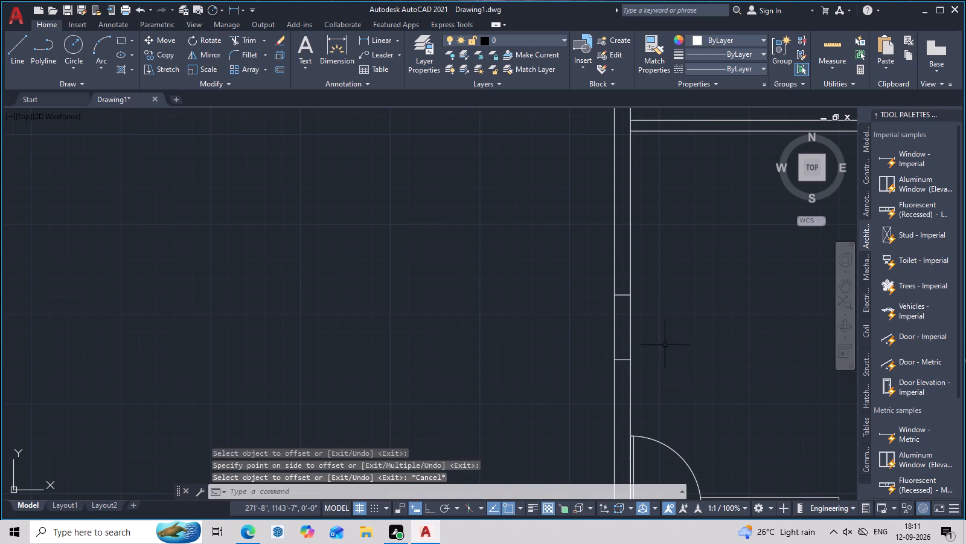
Trim both left outer wall lines between the lower left room's two cross lines to cut the opening.
{"action": "middle_click_drag", "start_coordinate": [664, 345], "coordinate": [682, 316]}
{"action": "type", "text": "tr"}
{"action": "key", "text": "space"}
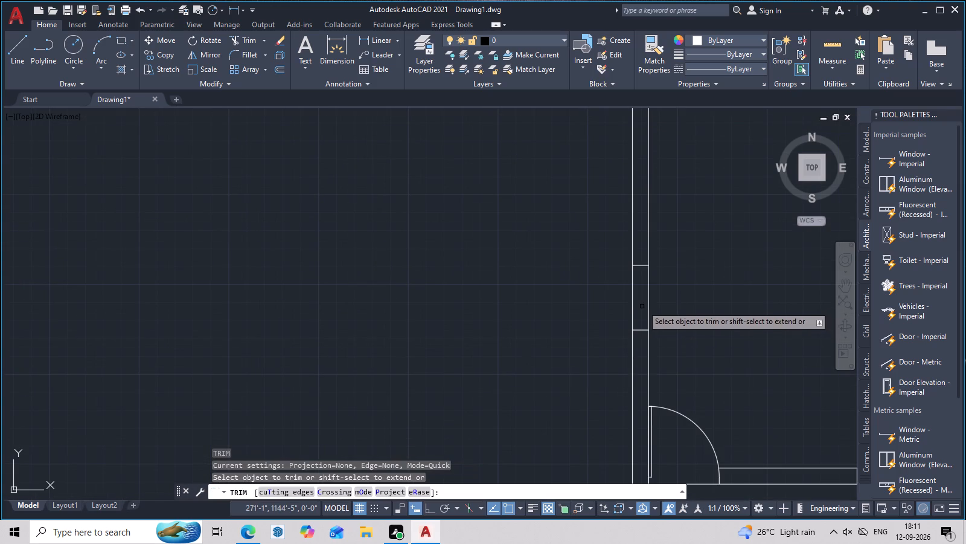
{"action": "left_click", "coordinate": [650, 302]}
{"action": "left_click", "coordinate": [632, 302]}
{"action": "scroll", "coordinate": [638, 299], "scroll_direction": "down", "scroll_amount": 4}
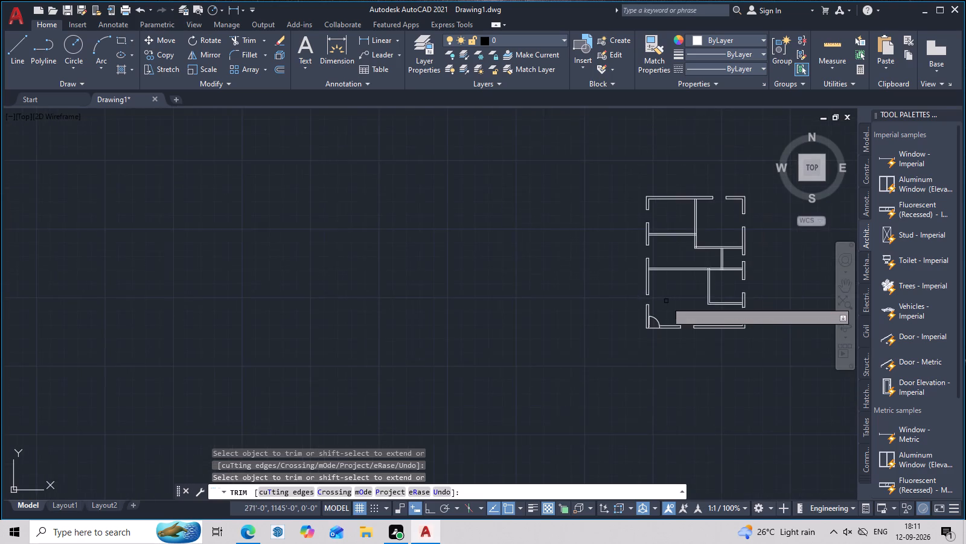
{"action": "middle_click_drag", "start_coordinate": [664, 305], "coordinate": [580, 323]}
{"action": "scroll", "coordinate": [702, 331], "scroll_direction": "up", "scroll_amount": 2}
{"action": "middle_click_drag", "start_coordinate": [578, 340], "coordinate": [648, 329]}
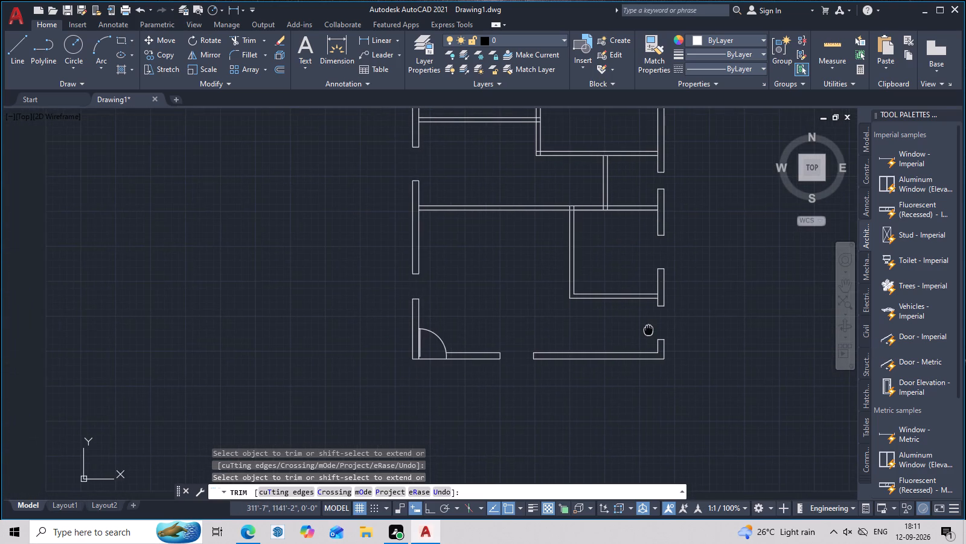
{"action": "middle_click_drag", "start_coordinate": [648, 329], "coordinate": [557, 421]}
{"action": "scroll", "coordinate": [624, 309], "scroll_direction": "up", "scroll_amount": 2}
{"action": "scroll", "coordinate": [624, 308], "scroll_direction": "down", "scroll_amount": 3}
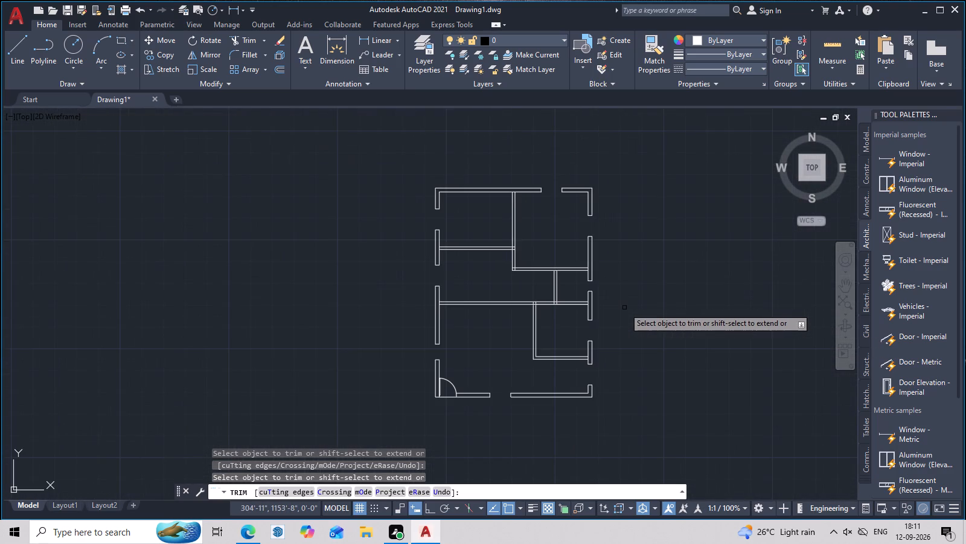
{"action": "scroll", "coordinate": [558, 400], "scroll_direction": "up", "scroll_amount": 3}
{"action": "middle_click_drag", "start_coordinate": [522, 408], "coordinate": [642, 368]}
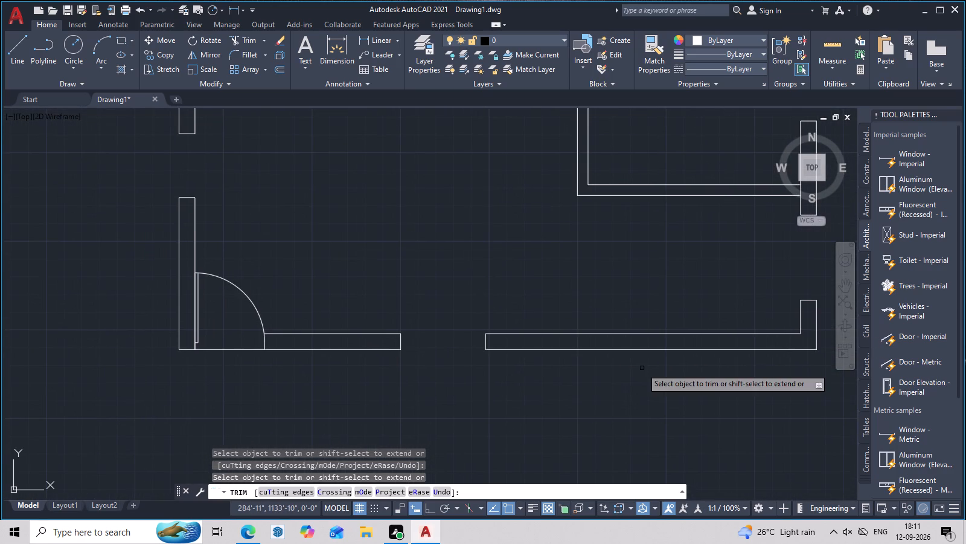
{"action": "key", "text": "Escape"}
Draw a rectangle corner to corner across the wall thickness, filling the opening in the bottom outer wall.
{"action": "key", "text": "r"}
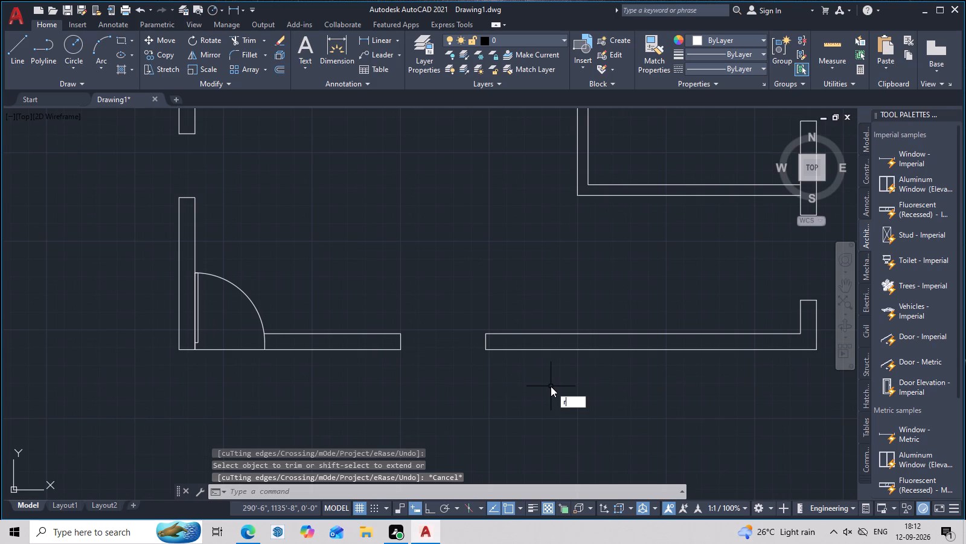
{"action": "key", "text": "e"}
{"action": "key", "text": "c"}
{"action": "key", "text": "space"}
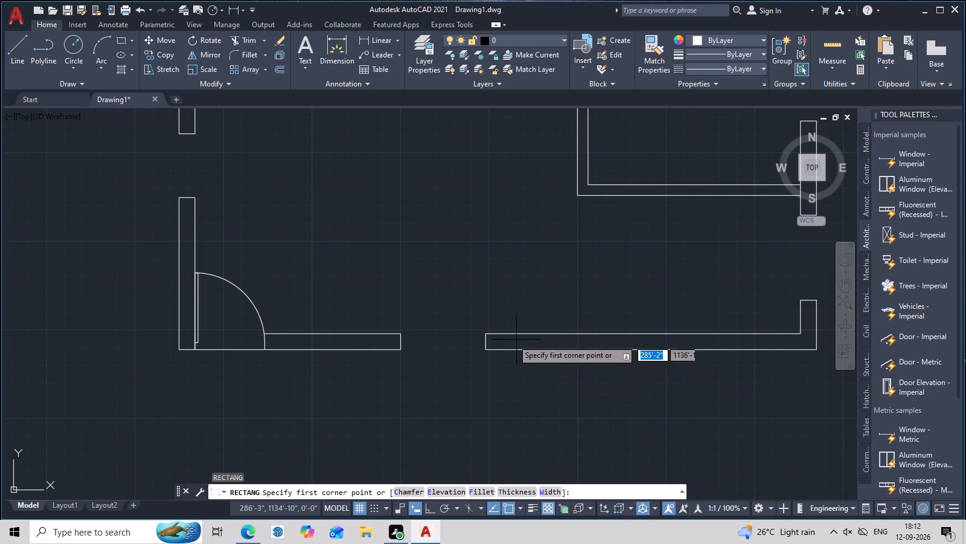
{"action": "left_click", "coordinate": [400, 334]}
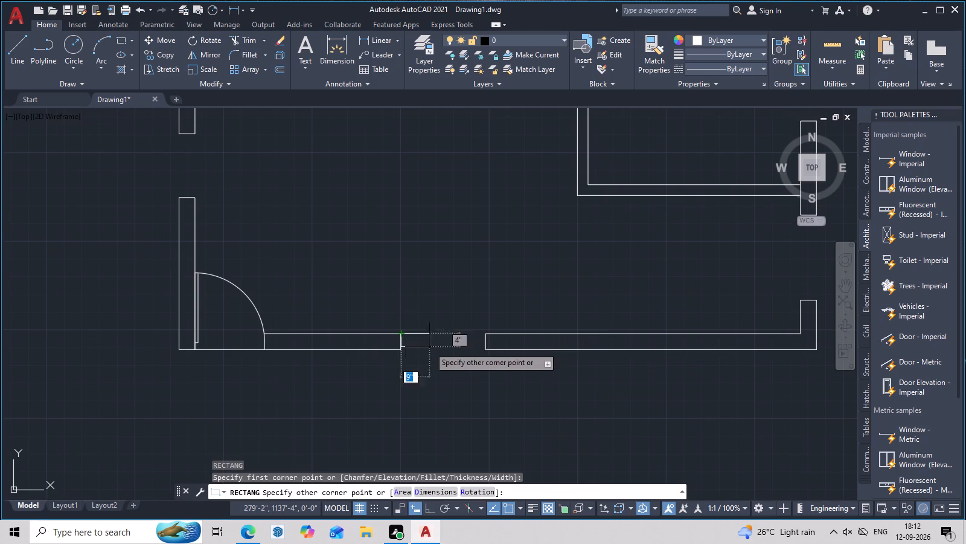
{"action": "left_click", "coordinate": [488, 352]}
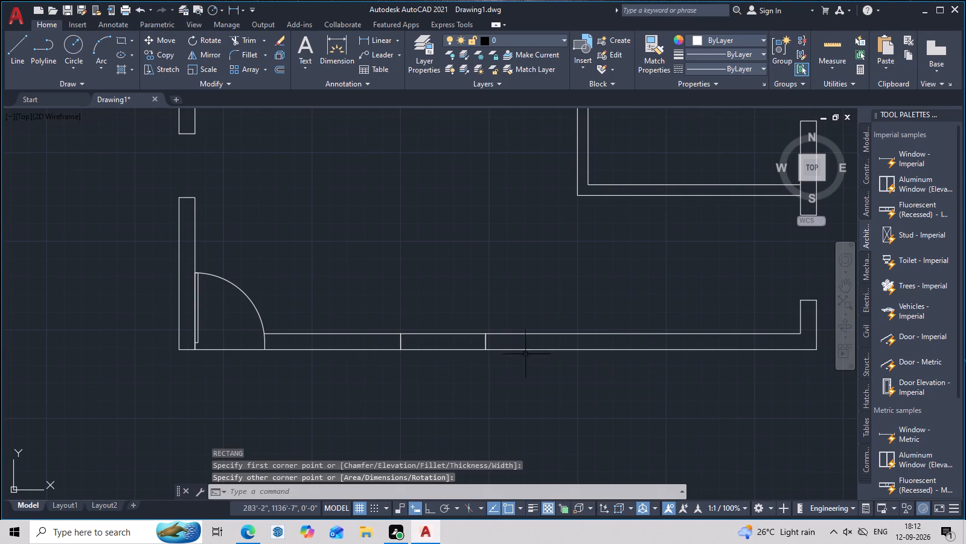
Draw a 9" by 4' rectangle filling the lowest opening in the right outer wall, near the bottom corner.
{"action": "middle_click_drag", "start_coordinate": [718, 370], "coordinate": [414, 426]}
{"action": "key", "text": "space"}
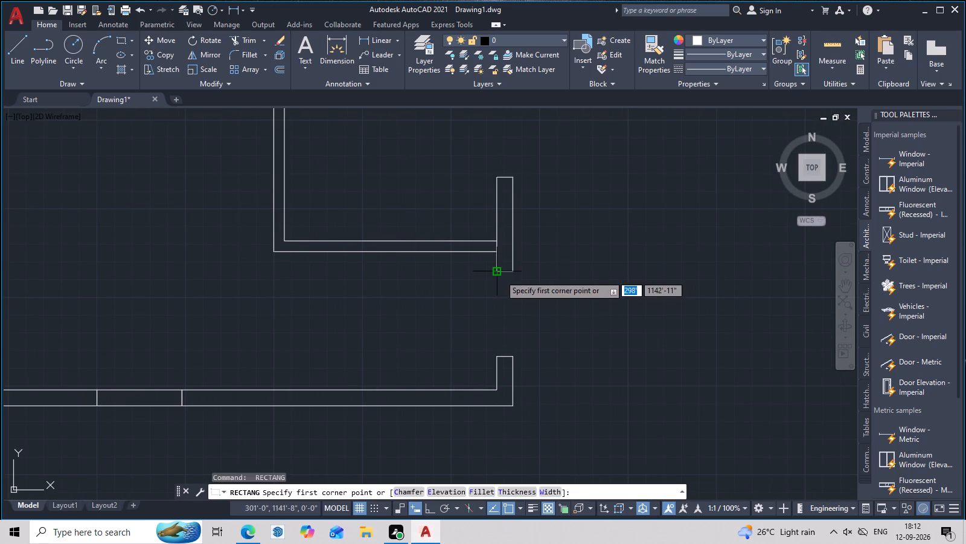
{"action": "left_click", "coordinate": [500, 275]}
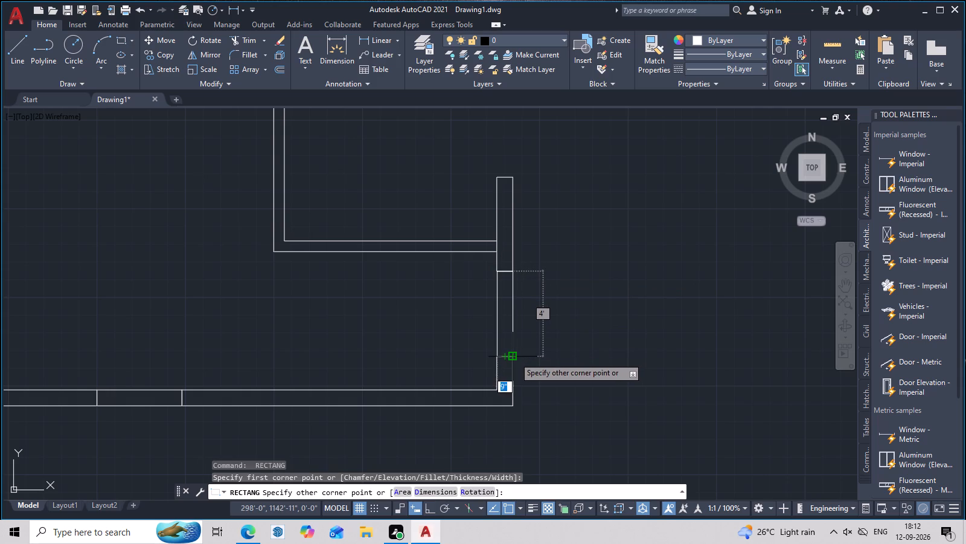
{"action": "left_click", "coordinate": [514, 357]}
Draw a rectangle corner to corner filling the lower right room's opening in the right outer wall.
{"action": "scroll", "coordinate": [570, 317], "scroll_direction": "down", "scroll_amount": 3}
{"action": "middle_click_drag", "start_coordinate": [570, 320], "coordinate": [565, 376]}
{"action": "scroll", "coordinate": [553, 346], "scroll_direction": "up", "scroll_amount": 2}
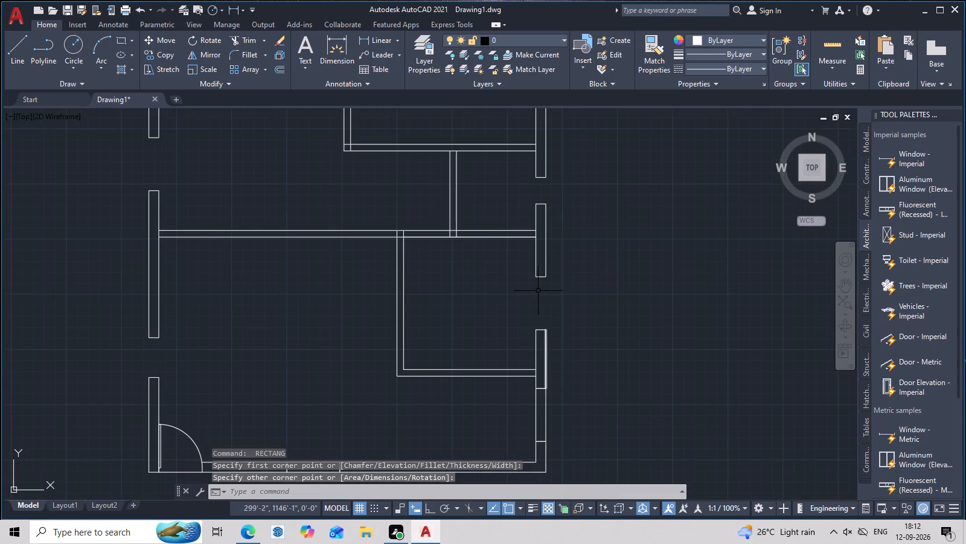
{"action": "scroll", "coordinate": [537, 290], "scroll_direction": "up", "scroll_amount": 2}
{"action": "key", "text": "space"}
{"action": "left_click", "coordinate": [534, 254]}
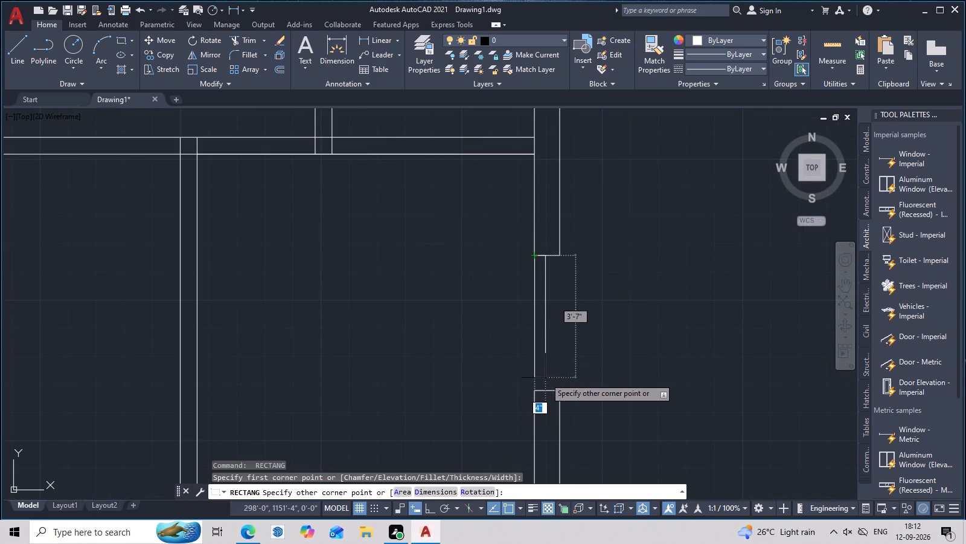
{"action": "left_click", "coordinate": [557, 392]}
Draw a rectangle filling the 2' opening in the right outer wall beside the small middle right room.
{"action": "scroll", "coordinate": [613, 287], "scroll_direction": "down", "scroll_amount": 3}
{"action": "middle_click_drag", "start_coordinate": [613, 297], "coordinate": [606, 384]}
{"action": "scroll", "coordinate": [604, 322], "scroll_direction": "up", "scroll_amount": 1}
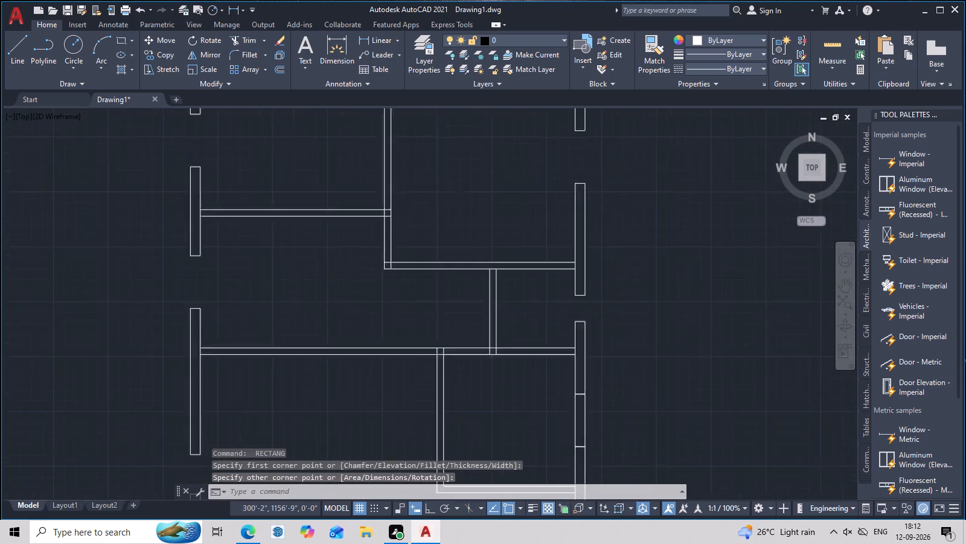
{"action": "scroll", "coordinate": [604, 322], "scroll_direction": "up", "scroll_amount": 1}
{"action": "key", "text": "space"}
{"action": "left_click", "coordinate": [557, 278]}
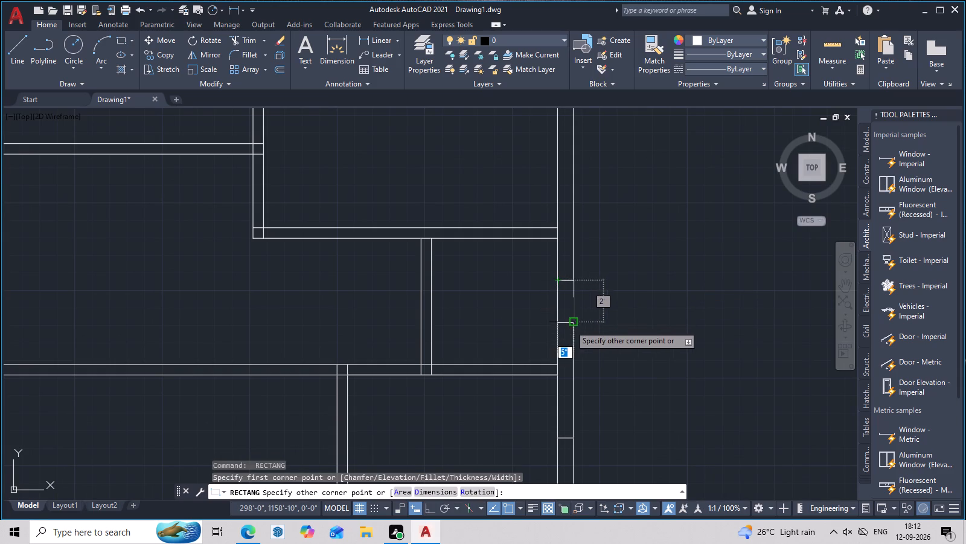
{"action": "left_click", "coordinate": [572, 326]}
Draw a rectangle corner to corner filling the upper right room's opening in the right outer wall.
{"action": "scroll", "coordinate": [596, 309], "scroll_direction": "down", "scroll_amount": 3}
{"action": "middle_click_drag", "start_coordinate": [597, 311], "coordinate": [598, 354]}
{"action": "scroll", "coordinate": [601, 297], "scroll_direction": "up", "scroll_amount": 5}
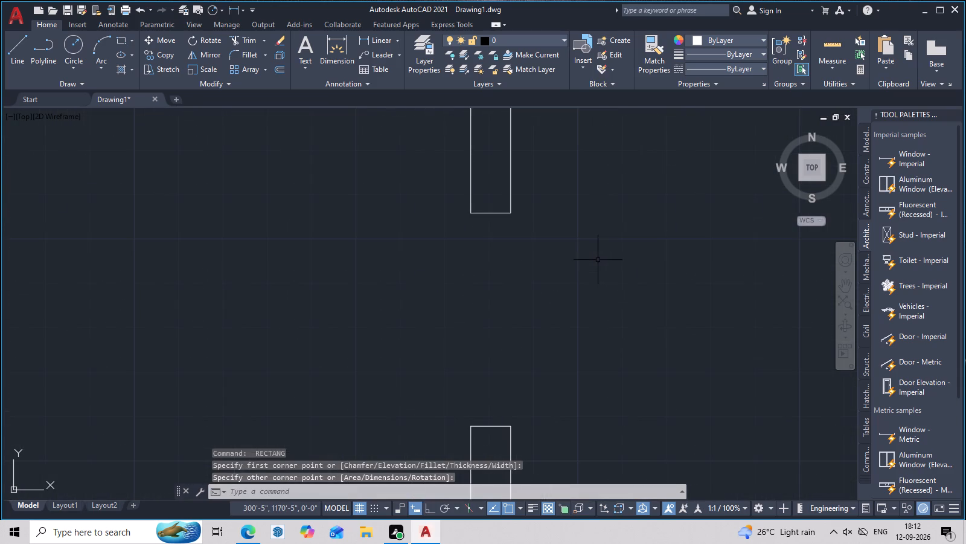
{"action": "key", "text": "space"}
{"action": "left_click", "coordinate": [474, 214]}
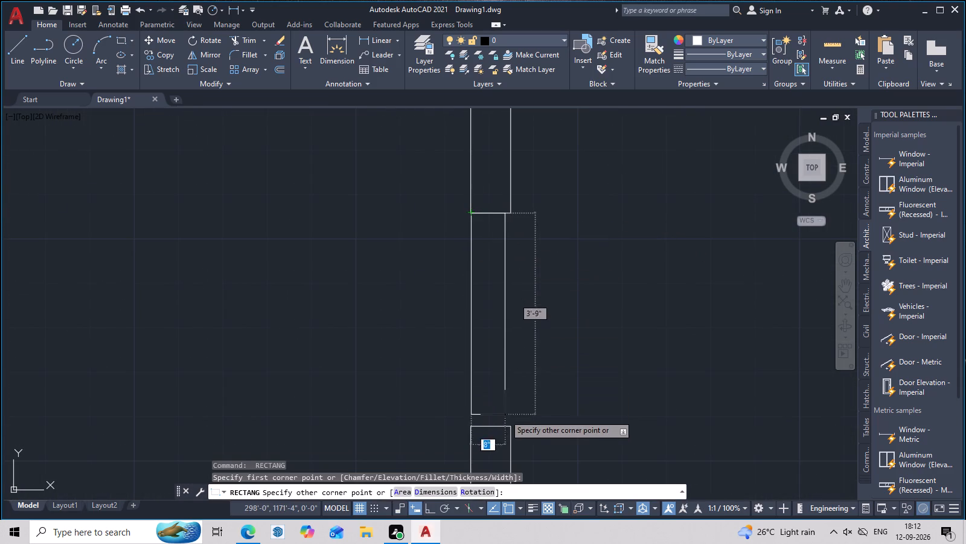
{"action": "left_click", "coordinate": [513, 426]}
Draw a rectangle corner to corner across the wall thickness, filling the upper right room's opening in the top outer wall.
{"action": "scroll", "coordinate": [540, 397], "scroll_direction": "down", "scroll_amount": 5}
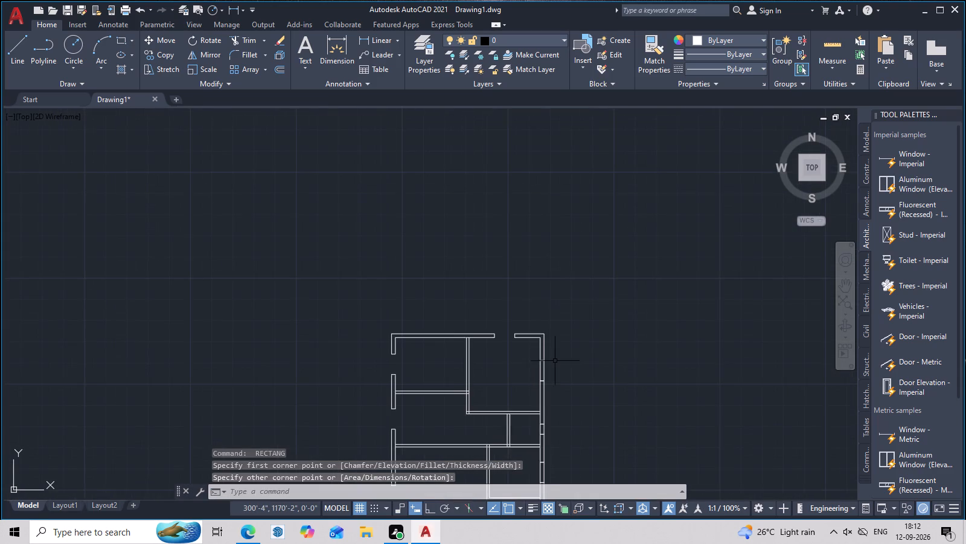
{"action": "middle_click_drag", "start_coordinate": [564, 381], "coordinate": [570, 390]}
{"action": "scroll", "coordinate": [518, 338], "scroll_direction": "up", "scroll_amount": 5}
{"action": "middle_click_drag", "start_coordinate": [496, 369], "coordinate": [531, 294]}
{"action": "key", "text": "space"}
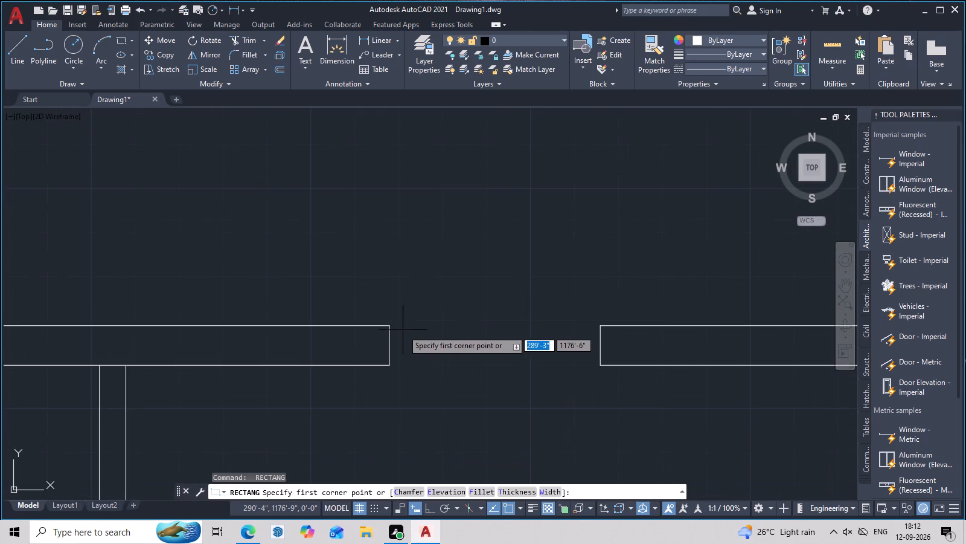
{"action": "left_click", "coordinate": [390, 328]}
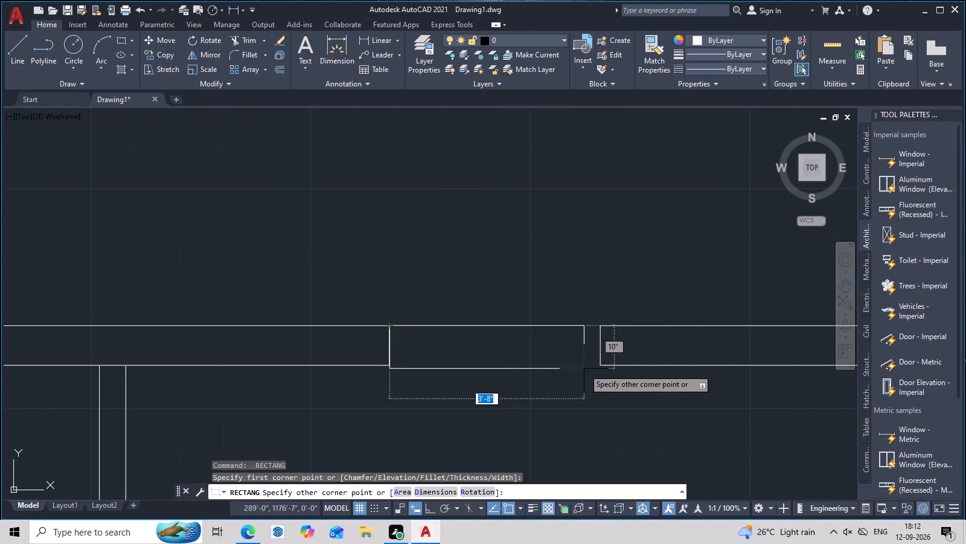
{"action": "left_click", "coordinate": [600, 368]}
Draw a rectangle corner to corner filling the upper left room's opening in the left outer wall.
{"action": "scroll", "coordinate": [516, 370], "scroll_direction": "down", "scroll_amount": 5}
{"action": "middle_click_drag", "start_coordinate": [563, 314], "coordinate": [670, 271]}
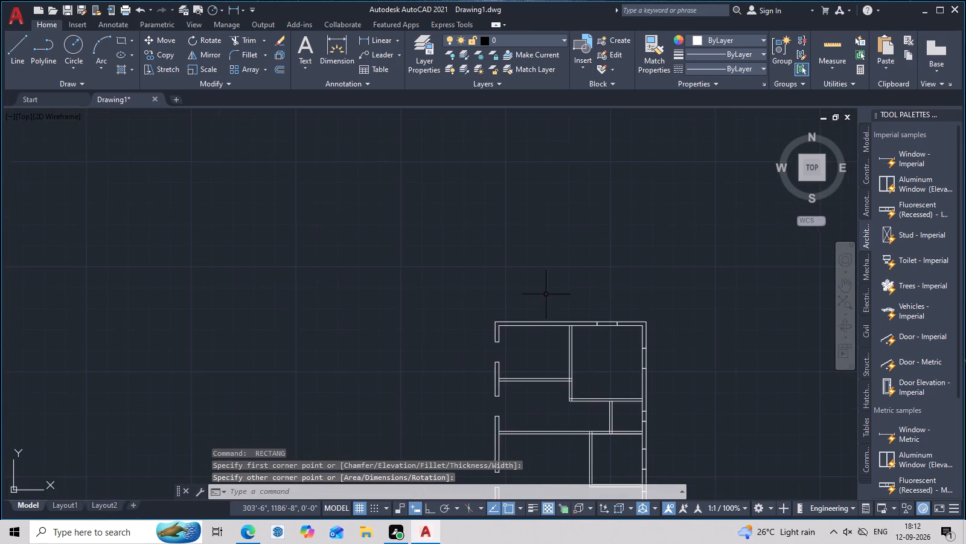
{"action": "scroll", "coordinate": [531, 296], "scroll_direction": "up", "scroll_amount": 3}
{"action": "middle_click_drag", "start_coordinate": [471, 393], "coordinate": [566, 247]}
{"action": "scroll", "coordinate": [520, 302], "scroll_direction": "up", "scroll_amount": 2}
{"action": "middle_click_drag", "start_coordinate": [529, 317], "coordinate": [558, 166]}
{"action": "scroll", "coordinate": [548, 225], "scroll_direction": "up", "scroll_amount": 1}
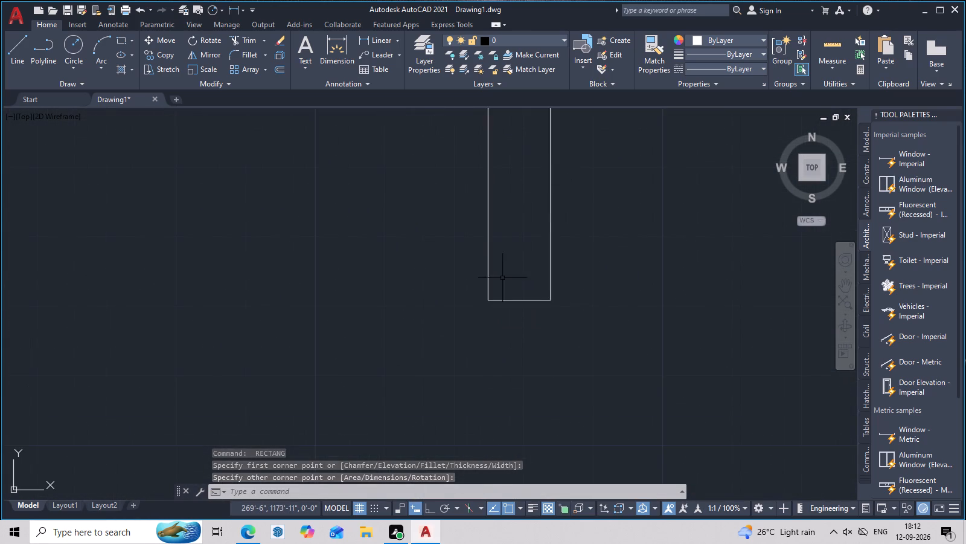
{"action": "scroll", "coordinate": [503, 278], "scroll_direction": "down", "scroll_amount": 2}
{"action": "middle_click_drag", "start_coordinate": [517, 313], "coordinate": [530, 209]}
{"action": "key", "text": "space"}
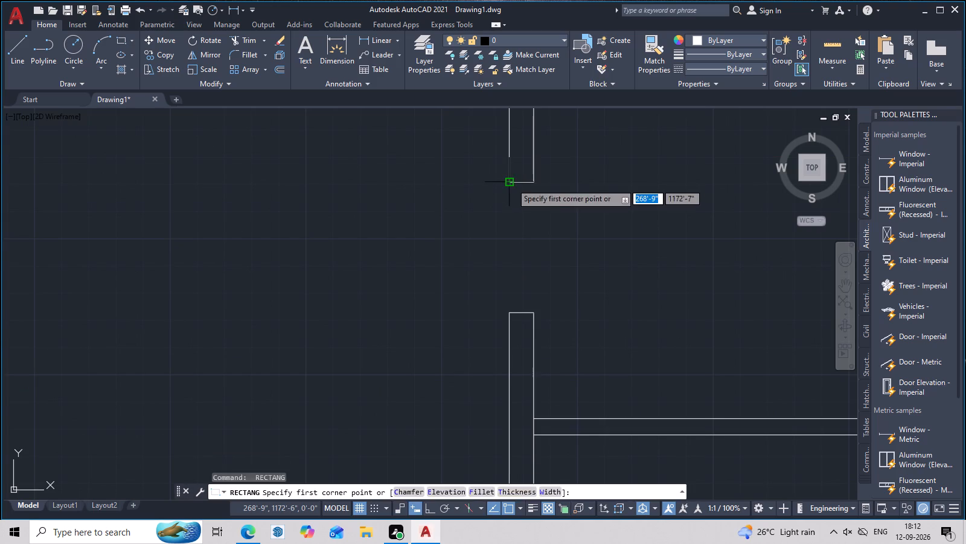
{"action": "left_click", "coordinate": [511, 183]}
{"action": "left_click", "coordinate": [536, 315]}
Draw a rectangle corner to corner filling the middle left space's opening in the left outer wall.
{"action": "scroll", "coordinate": [539, 314], "scroll_direction": "down", "scroll_amount": 3}
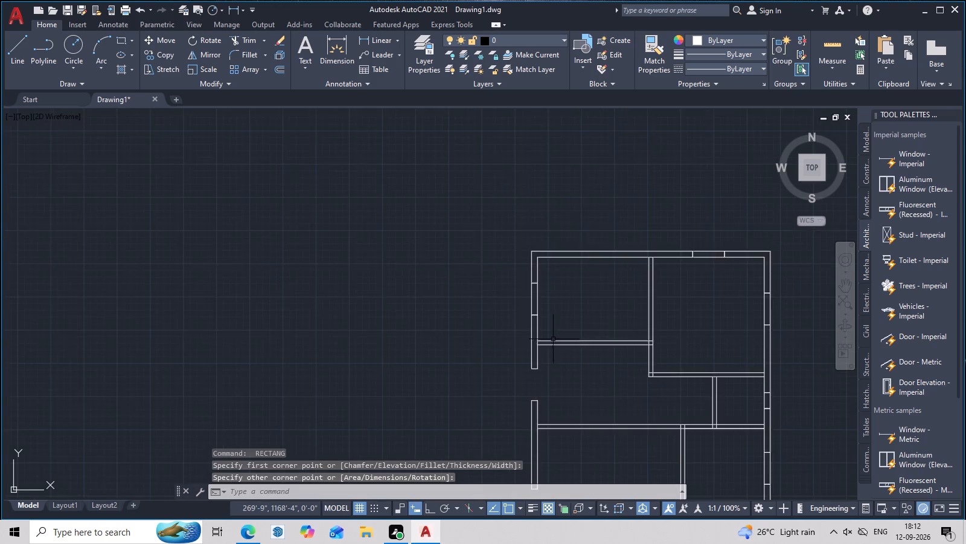
{"action": "middle_click_drag", "start_coordinate": [555, 343], "coordinate": [564, 237]}
{"action": "scroll", "coordinate": [556, 257], "scroll_direction": "up", "scroll_amount": 2}
{"action": "middle_click_drag", "start_coordinate": [542, 304], "coordinate": [529, 271]}
{"action": "key", "text": "space"}
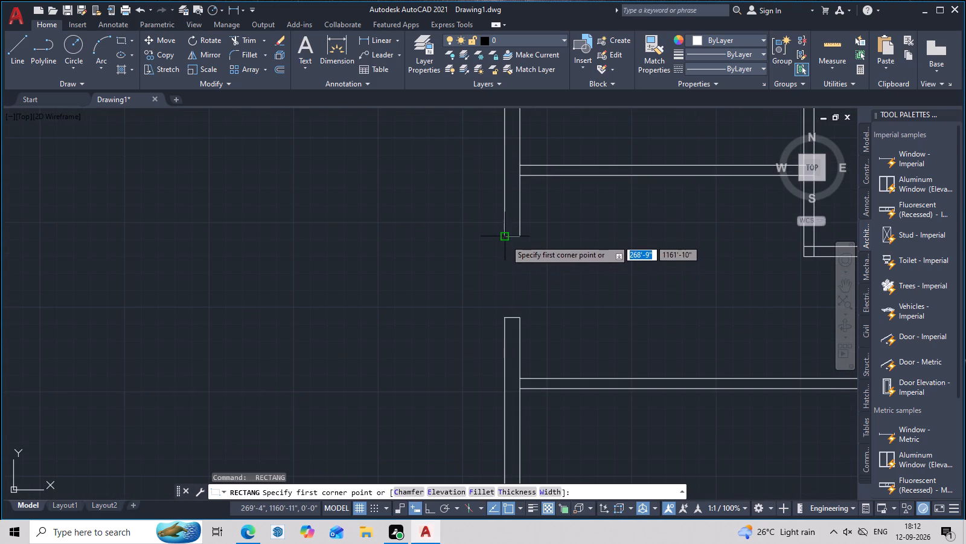
{"action": "left_click", "coordinate": [504, 236]}
{"action": "left_click", "coordinate": [518, 316]}
Draw a rectangle filling the opening in the left outer wall just above the corner entrance door.
{"action": "scroll", "coordinate": [525, 318], "scroll_direction": "down", "scroll_amount": 3}
{"action": "middle_click_drag", "start_coordinate": [548, 342], "coordinate": [556, 318]}
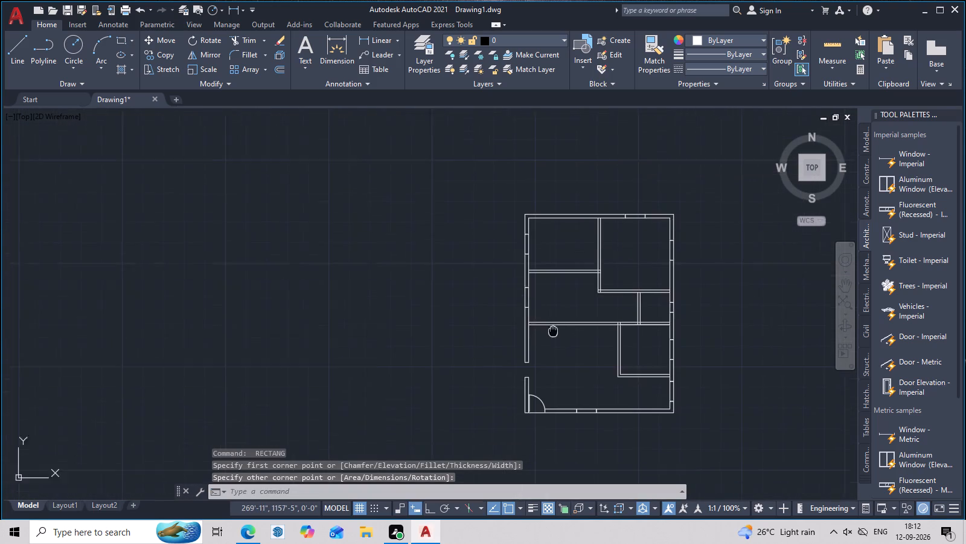
{"action": "middle_click_drag", "start_coordinate": [556, 318], "coordinate": [572, 249]}
{"action": "scroll", "coordinate": [564, 276], "scroll_direction": "up", "scroll_amount": 3}
{"action": "middle_click_drag", "start_coordinate": [555, 321], "coordinate": [565, 279]}
{"action": "key", "text": "space"}
{"action": "left_click", "coordinate": [490, 256]}
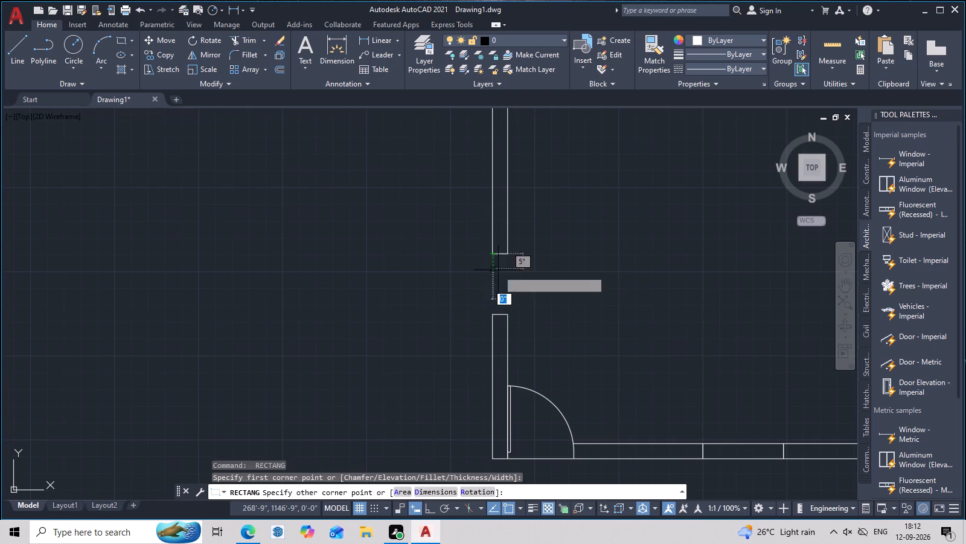
{"action": "left_click", "coordinate": [505, 314]}
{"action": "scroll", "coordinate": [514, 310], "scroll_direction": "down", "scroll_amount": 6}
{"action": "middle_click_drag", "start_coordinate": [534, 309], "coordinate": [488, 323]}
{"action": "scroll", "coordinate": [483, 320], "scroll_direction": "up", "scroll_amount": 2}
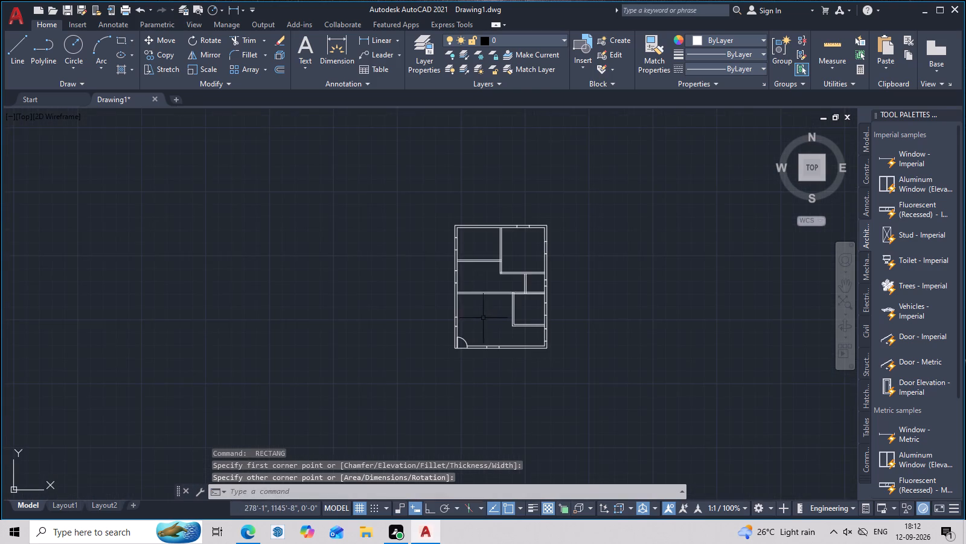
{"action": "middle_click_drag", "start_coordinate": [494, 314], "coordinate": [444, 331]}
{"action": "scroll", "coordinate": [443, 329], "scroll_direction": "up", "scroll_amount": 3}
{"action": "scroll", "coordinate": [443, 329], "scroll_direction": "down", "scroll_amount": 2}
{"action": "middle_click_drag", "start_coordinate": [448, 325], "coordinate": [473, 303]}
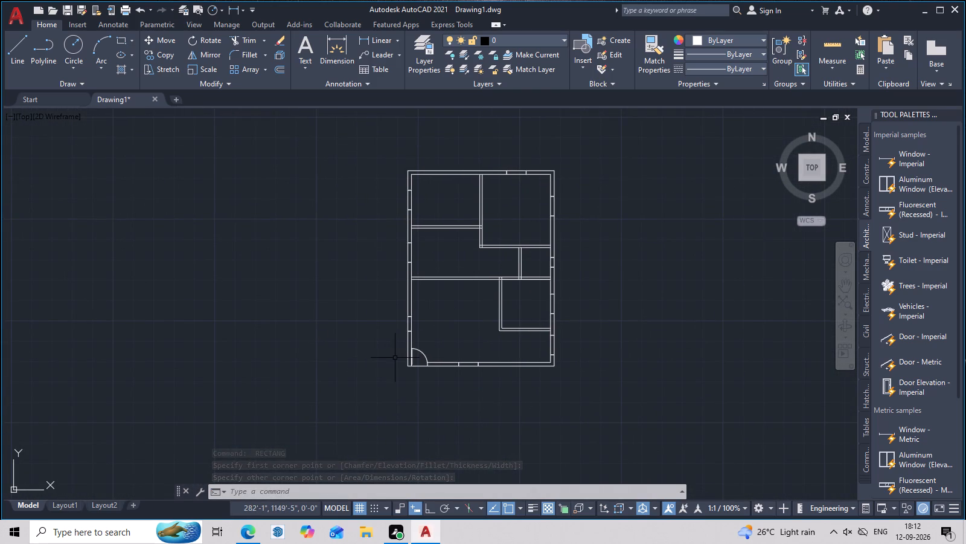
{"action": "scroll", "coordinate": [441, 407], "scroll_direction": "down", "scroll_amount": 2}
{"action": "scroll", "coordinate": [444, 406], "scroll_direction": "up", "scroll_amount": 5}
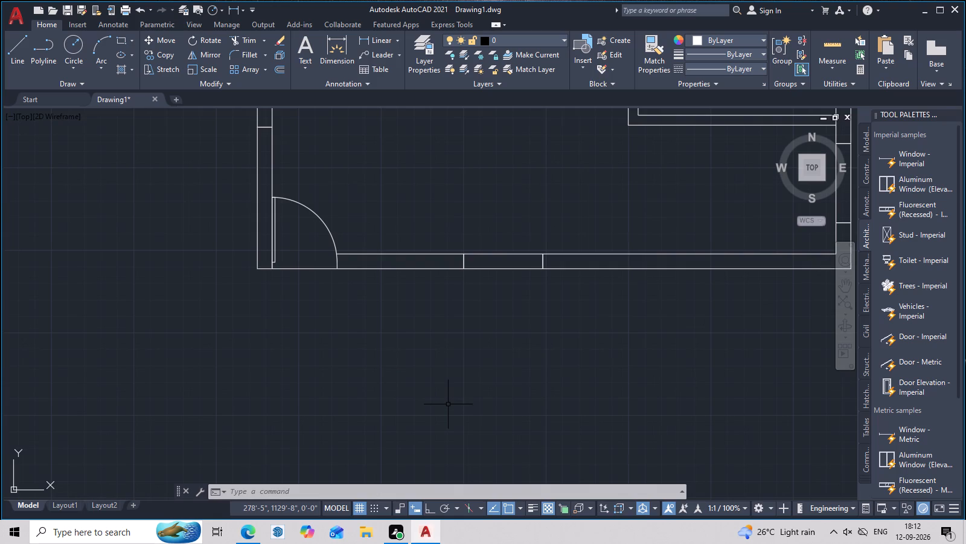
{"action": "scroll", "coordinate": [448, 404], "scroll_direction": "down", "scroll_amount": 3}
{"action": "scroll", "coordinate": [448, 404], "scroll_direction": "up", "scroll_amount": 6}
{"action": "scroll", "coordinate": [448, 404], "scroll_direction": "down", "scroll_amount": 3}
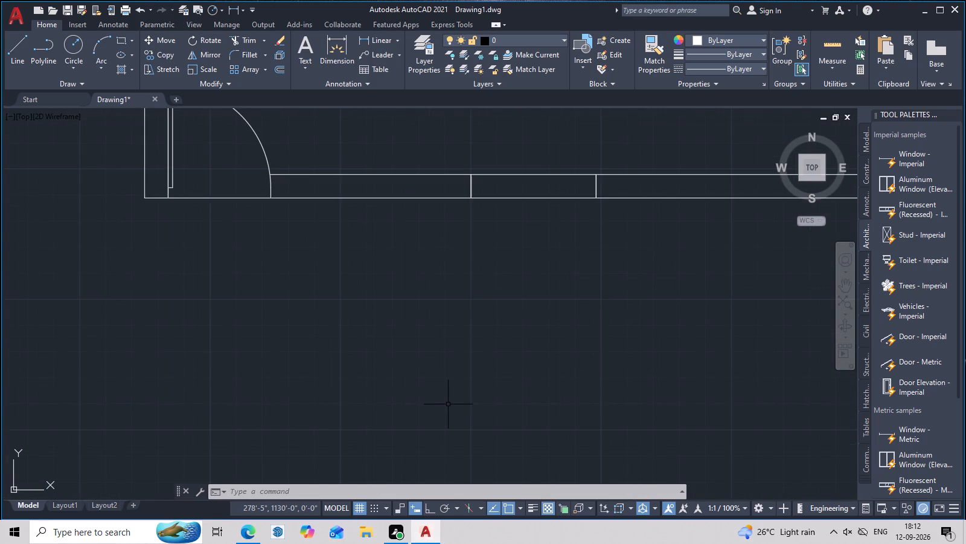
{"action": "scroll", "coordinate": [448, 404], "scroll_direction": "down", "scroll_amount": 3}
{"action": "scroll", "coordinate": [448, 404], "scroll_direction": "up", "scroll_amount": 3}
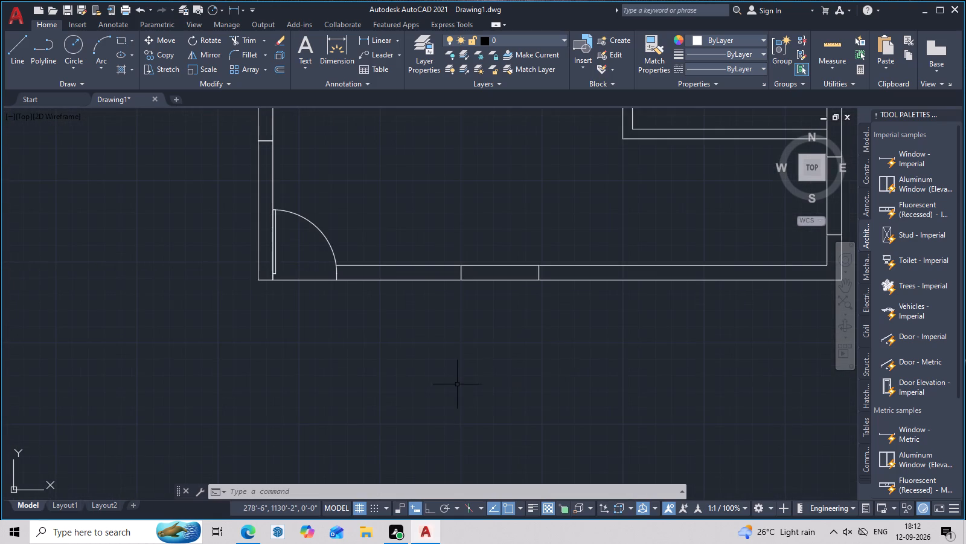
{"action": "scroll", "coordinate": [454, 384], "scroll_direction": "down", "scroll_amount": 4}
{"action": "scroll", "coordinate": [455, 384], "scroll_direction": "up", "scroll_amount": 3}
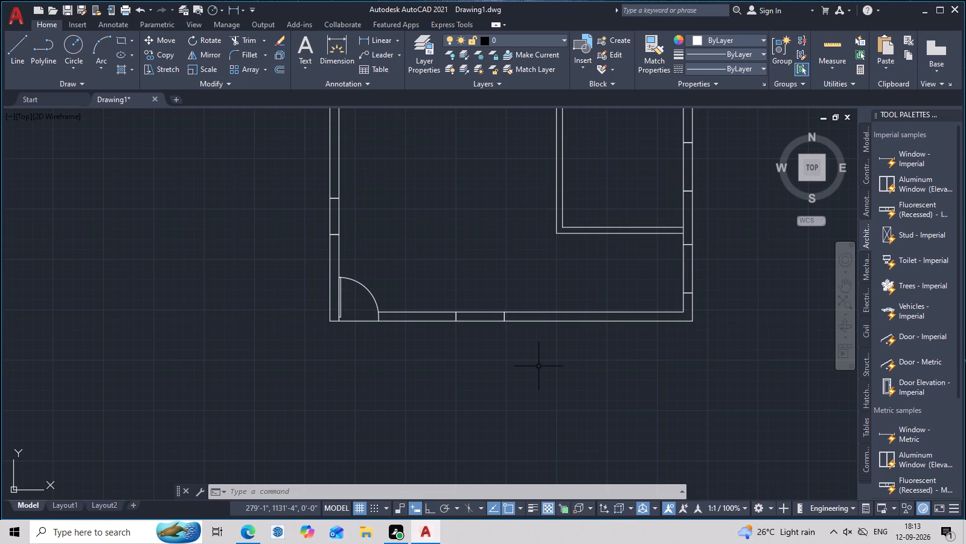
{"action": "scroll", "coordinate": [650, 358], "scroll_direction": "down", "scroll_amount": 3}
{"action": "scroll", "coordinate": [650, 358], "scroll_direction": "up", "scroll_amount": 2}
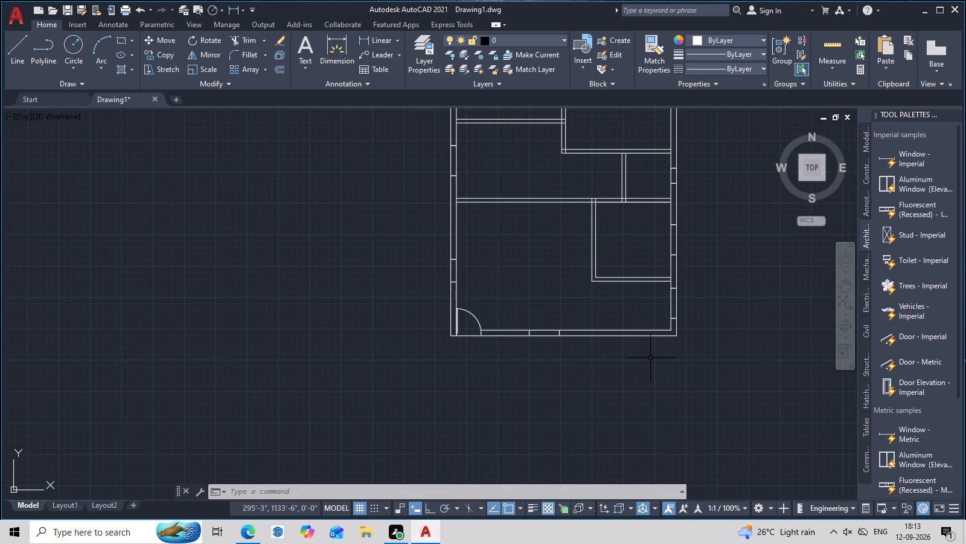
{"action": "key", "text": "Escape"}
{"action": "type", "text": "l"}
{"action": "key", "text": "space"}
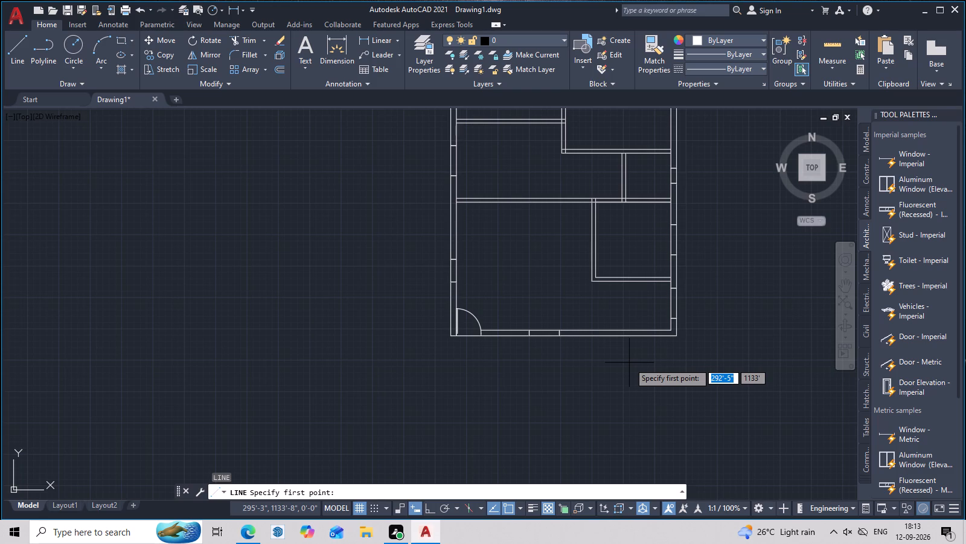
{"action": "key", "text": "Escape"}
With Ortho on, draw a horizontal line across the partition thickness from the lower right room's inner lower-left corner to the partition's outer face.
{"action": "scroll", "coordinate": [604, 271], "scroll_direction": "up", "scroll_amount": 2}
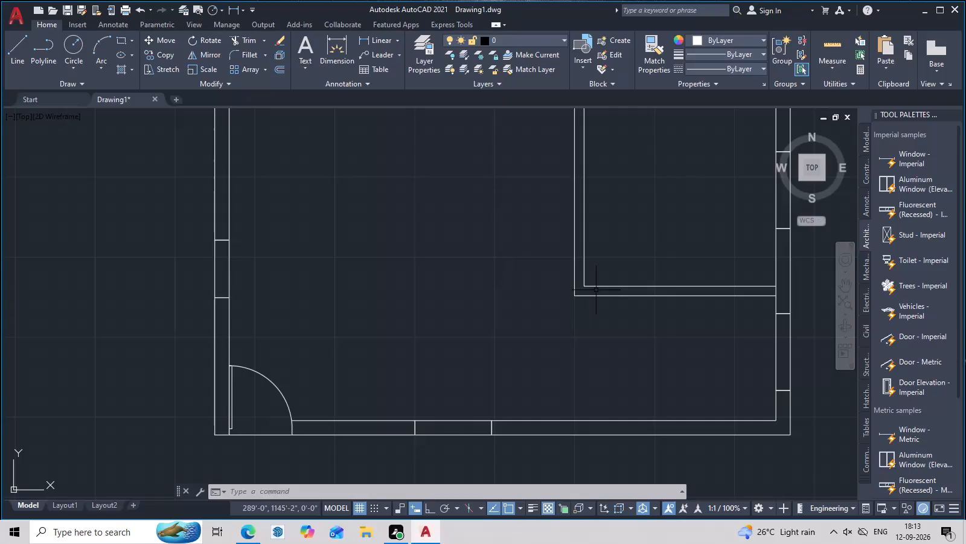
{"action": "scroll", "coordinate": [596, 290], "scroll_direction": "down", "scroll_amount": 1}
{"action": "middle_click_drag", "start_coordinate": [597, 282], "coordinate": [590, 297]}
{"action": "scroll", "coordinate": [590, 297], "scroll_direction": "up", "scroll_amount": 1}
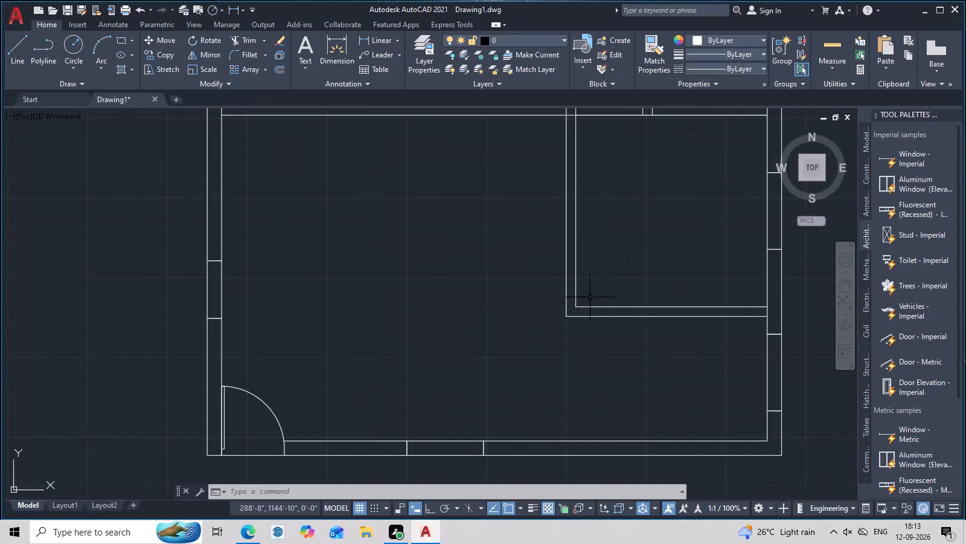
{"action": "middle_click_drag", "start_coordinate": [584, 303], "coordinate": [593, 300]}
{"action": "key", "text": "Escape"}
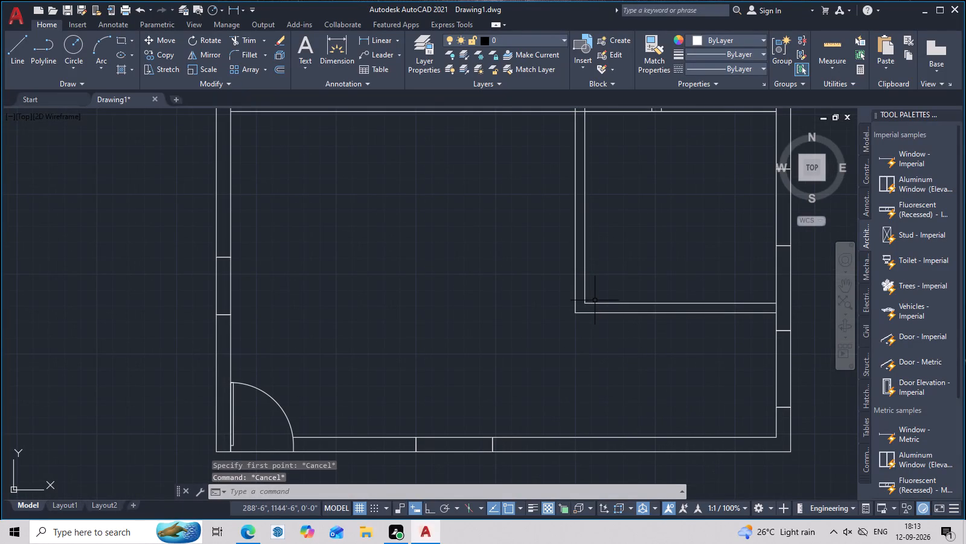
{"action": "type", "text": "l"}
{"action": "key", "text": "space"}
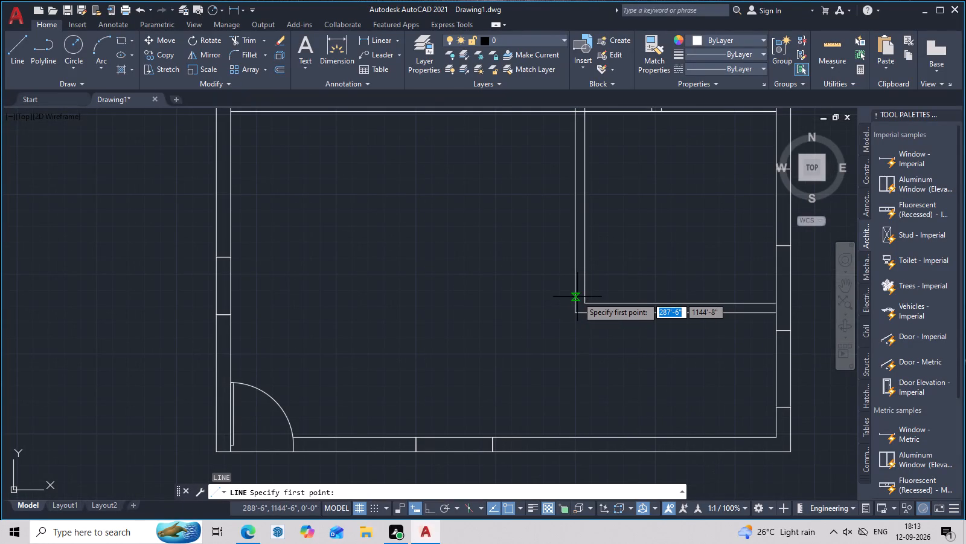
{"action": "scroll", "coordinate": [578, 297], "scroll_direction": "up", "scroll_amount": 3}
{"action": "left_click", "coordinate": [603, 321]}
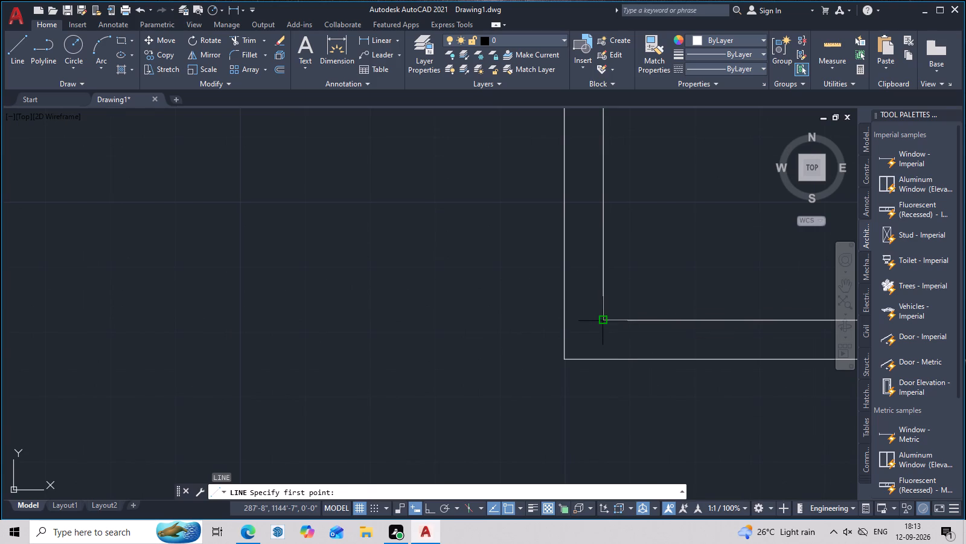
{"action": "key", "text": "F8"}
{"action": "left_click", "coordinate": [560, 320]}
{"action": "key", "text": "Escape"}
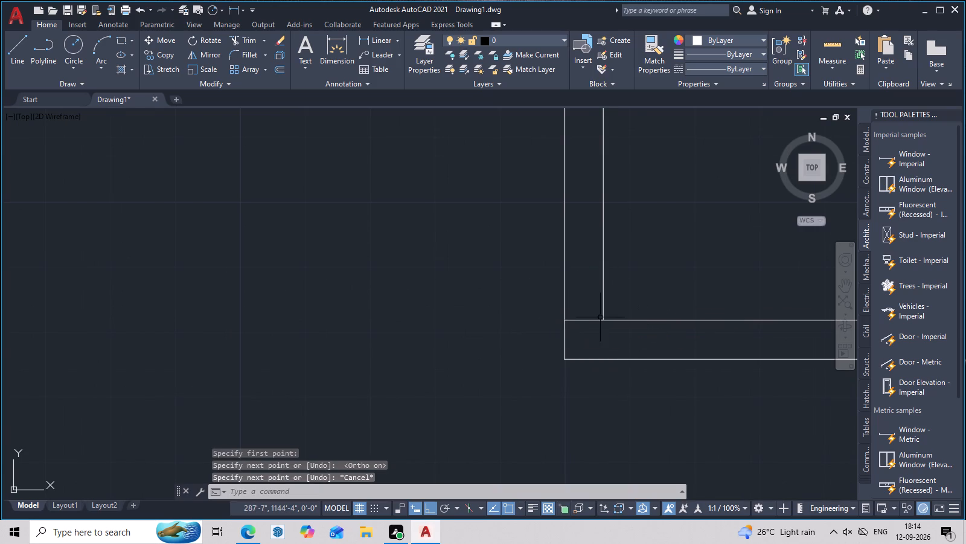
Insert a Door - Imperial block in the lower right room, near its lower partition.
{"action": "scroll", "coordinate": [600, 317], "scroll_direction": "down", "scroll_amount": 2}
{"action": "middle_click_drag", "start_coordinate": [607, 317], "coordinate": [568, 338]}
{"action": "scroll", "coordinate": [568, 338], "scroll_direction": "down", "scroll_amount": 1}
{"action": "scroll", "coordinate": [568, 338], "scroll_direction": "up", "scroll_amount": 2}
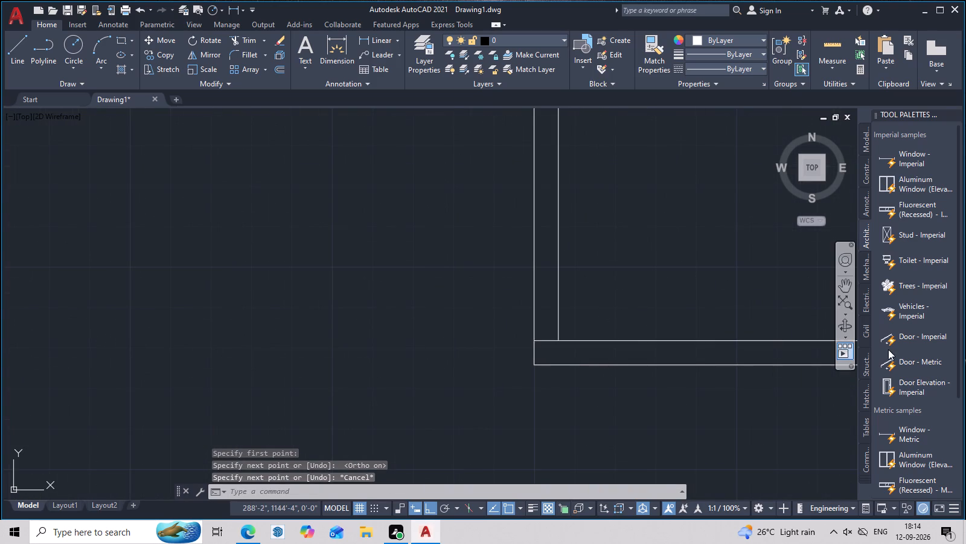
{"action": "left_click", "coordinate": [908, 335]}
{"action": "left_click_drag", "start_coordinate": [770, 329], "coordinate": [357, 282]}
Move the new door horizontally out of the lower right room into the open space of the large lower left room.
{"action": "left_click", "coordinate": [796, 323]}
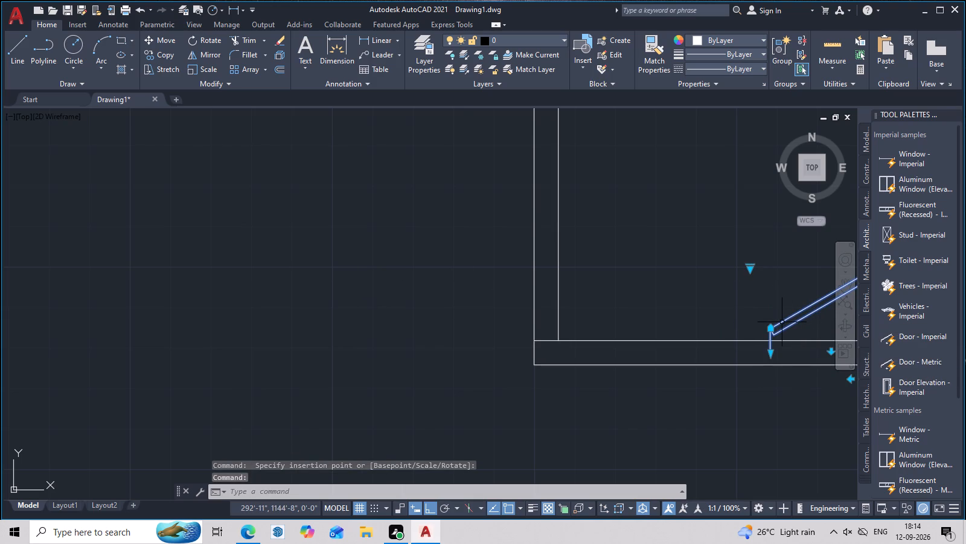
{"action": "key", "text": "m"}
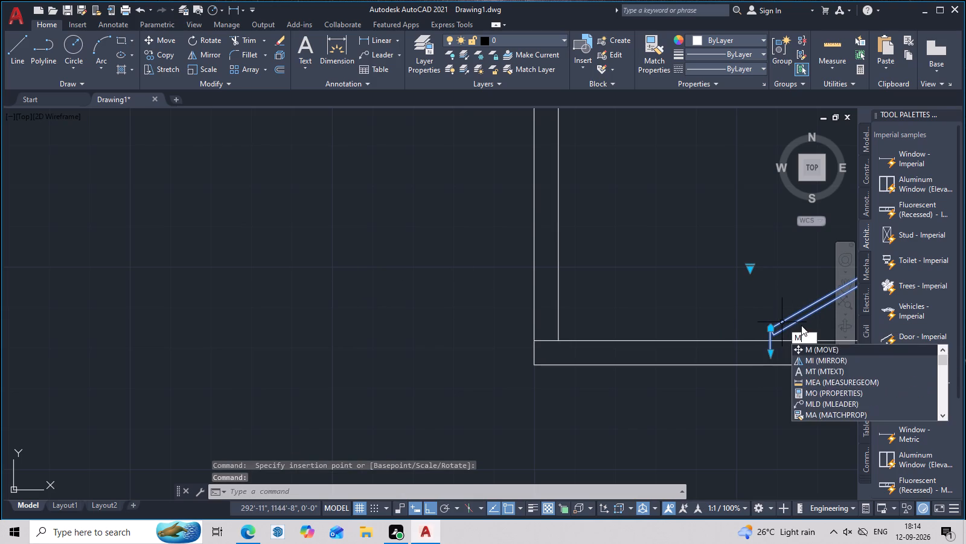
{"action": "key", "text": "space"}
{"action": "left_click", "coordinate": [783, 328]}
{"action": "left_click", "coordinate": [312, 273]}
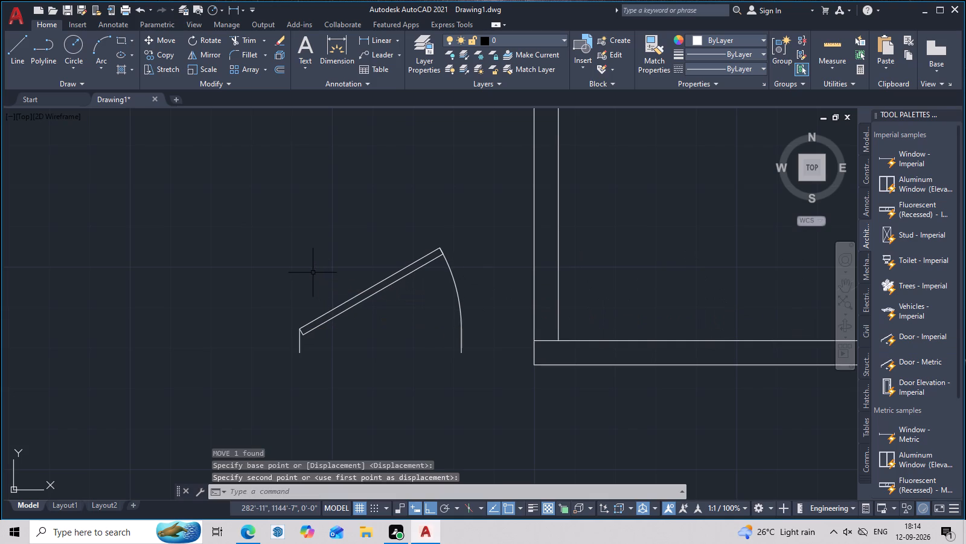
{"action": "key", "text": "Escape"}
Set the new door's swing to Open 90º.
{"action": "double_click", "coordinate": [298, 351]}
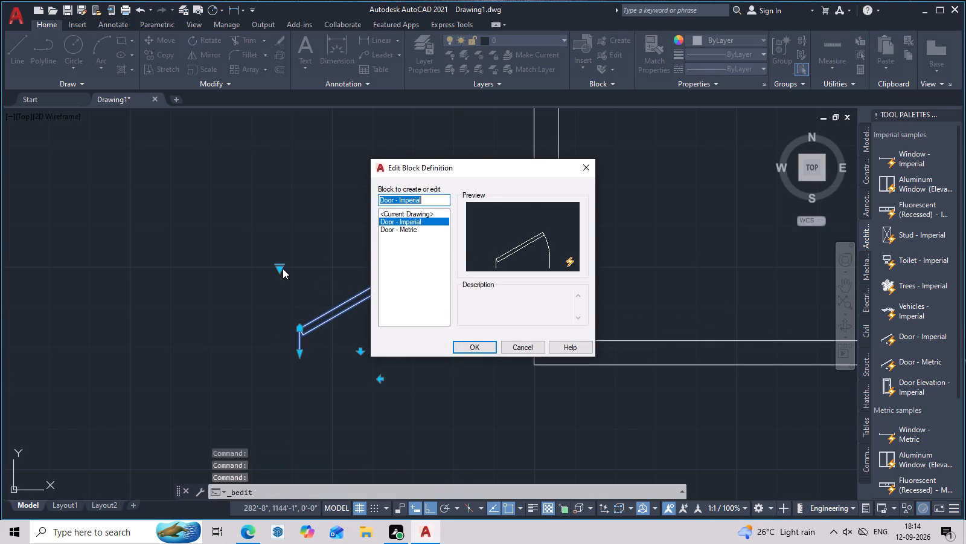
{"action": "left_click", "coordinate": [588, 169]}
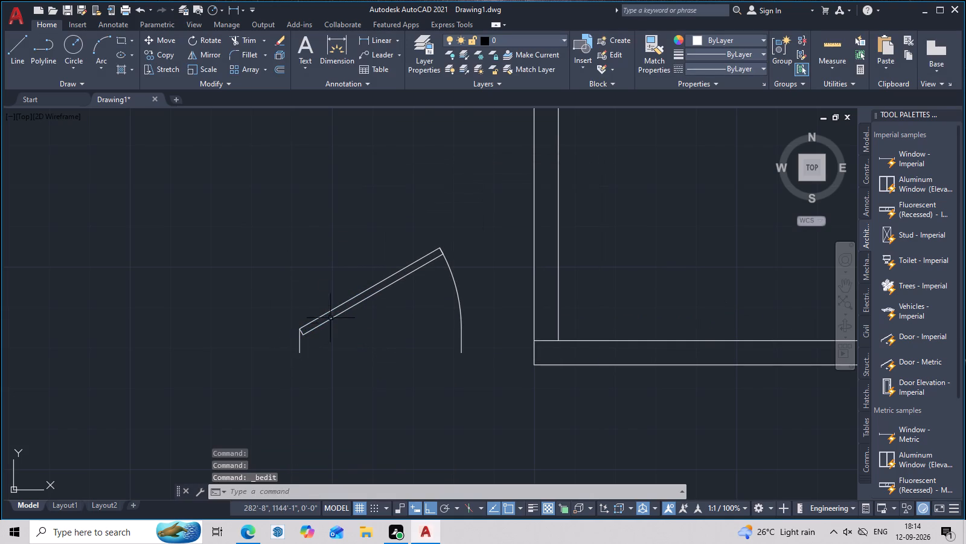
{"action": "left_click", "coordinate": [338, 318]}
{"action": "left_click", "coordinate": [345, 311]}
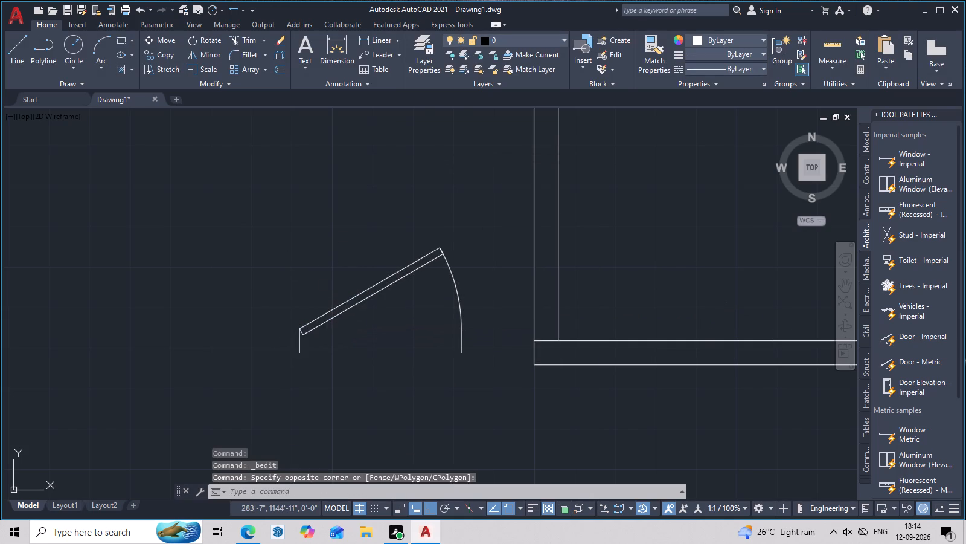
{"action": "left_click", "coordinate": [345, 308]}
{"action": "left_click", "coordinate": [282, 272]}
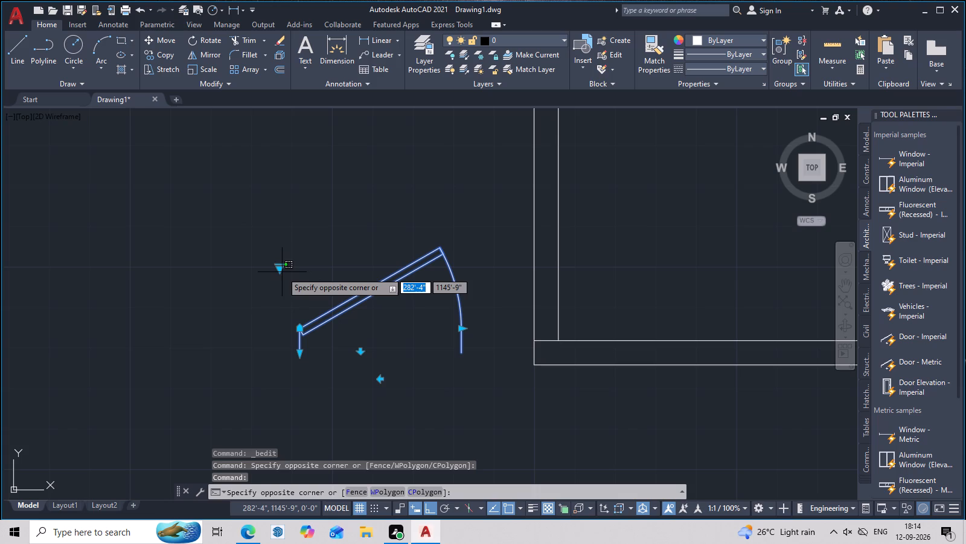
{"action": "left_click", "coordinate": [277, 269]}
{"action": "left_click", "coordinate": [277, 269]}
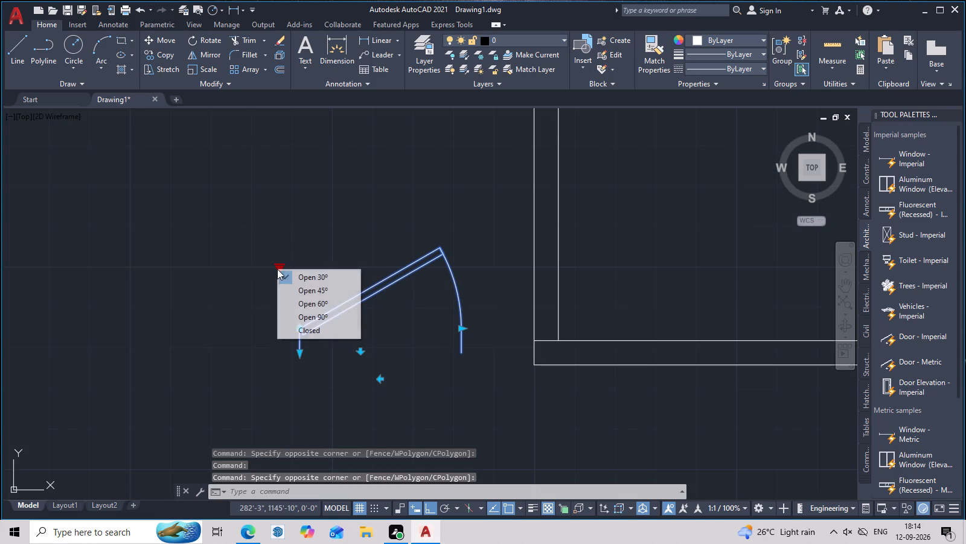
{"action": "left_click", "coordinate": [331, 316]}
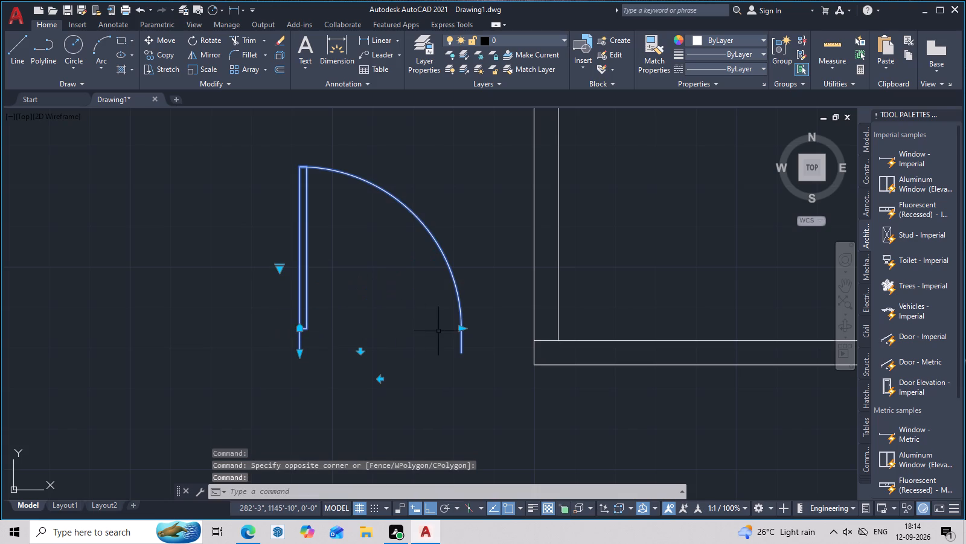
Resize the new door's opening width to 2'-8" and deselect it.
{"action": "left_click", "coordinate": [462, 331]}
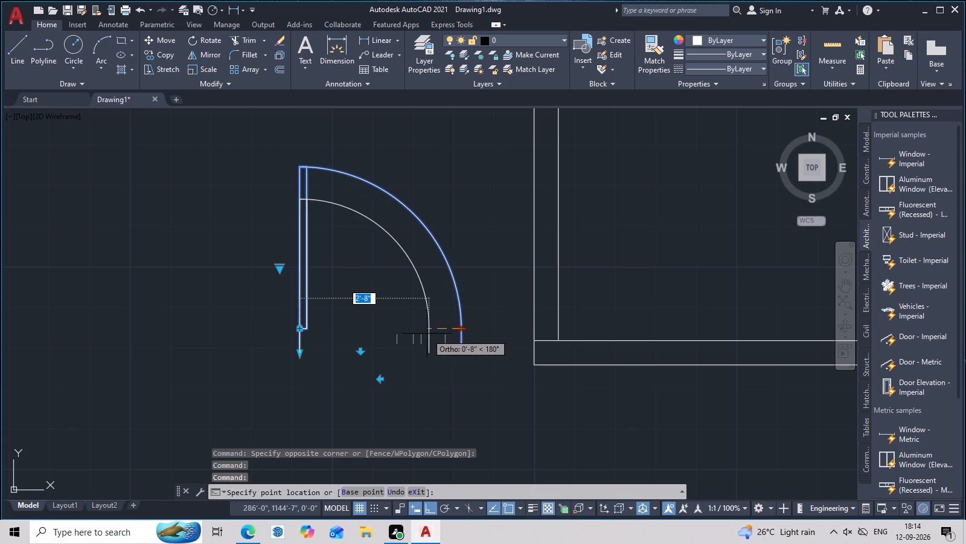
{"action": "left_click", "coordinate": [432, 335]}
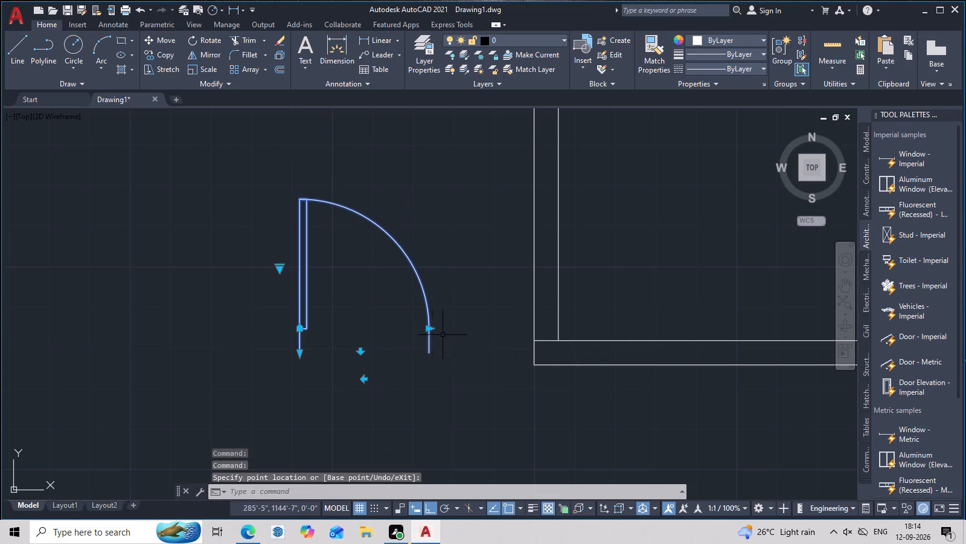
{"action": "scroll", "coordinate": [432, 335], "scroll_direction": "down", "scroll_amount": 2}
{"action": "middle_click_drag", "start_coordinate": [453, 332], "coordinate": [517, 344]}
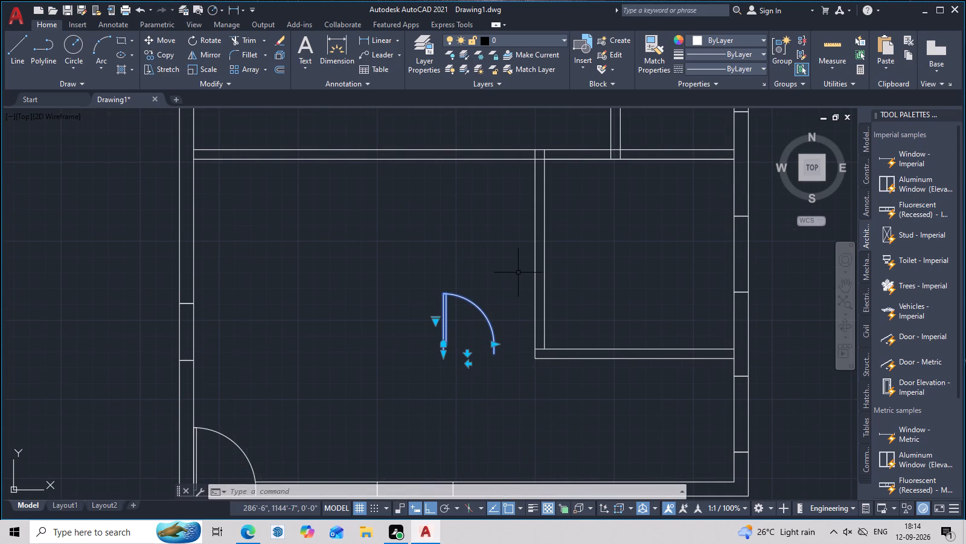
{"action": "key", "text": "Escape"}
{"action": "key", "text": "Escape"}
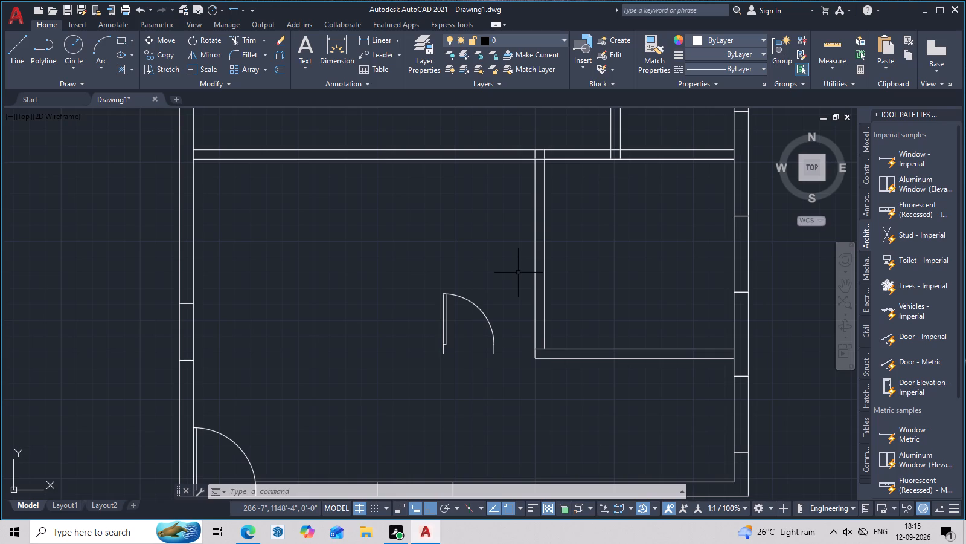
Rotate the new door 90° clockwise about its free jamb end so the leaf lies horizontal.
{"action": "left_click", "coordinate": [485, 296]}
{"action": "left_click_drag", "start_coordinate": [483, 296], "coordinate": [443, 323]}
{"action": "left_click_drag", "start_coordinate": [496, 296], "coordinate": [427, 339]}
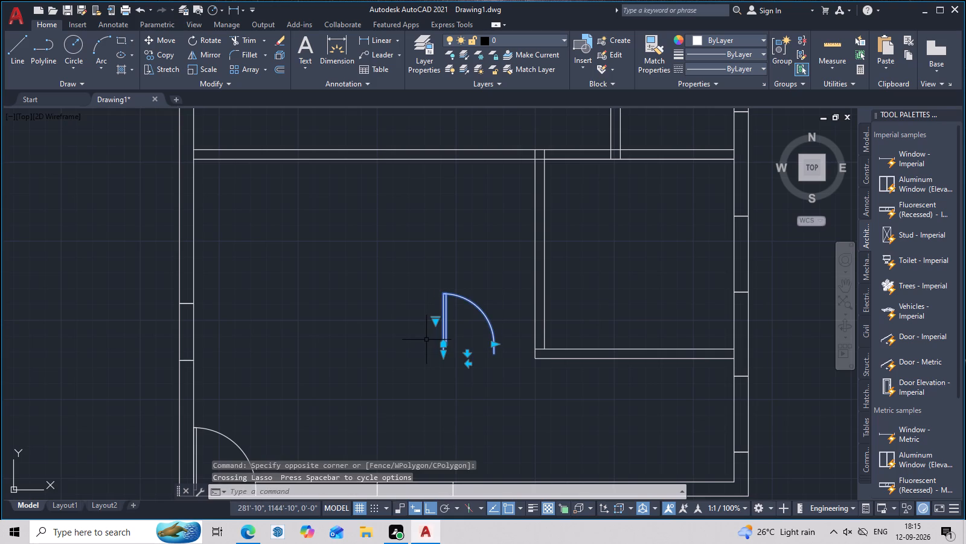
{"action": "type", "text": "ro"}
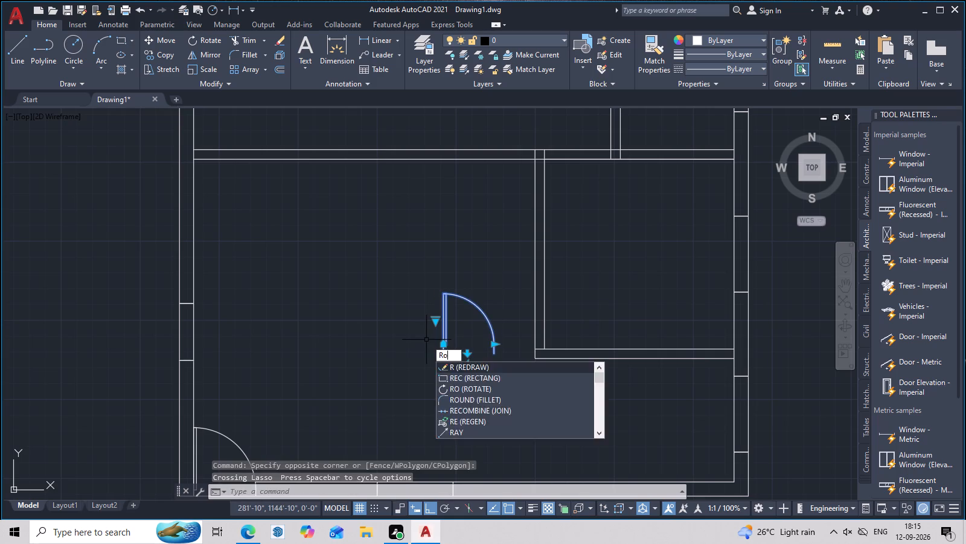
{"action": "key", "text": "space"}
{"action": "left_click", "coordinate": [501, 348]}
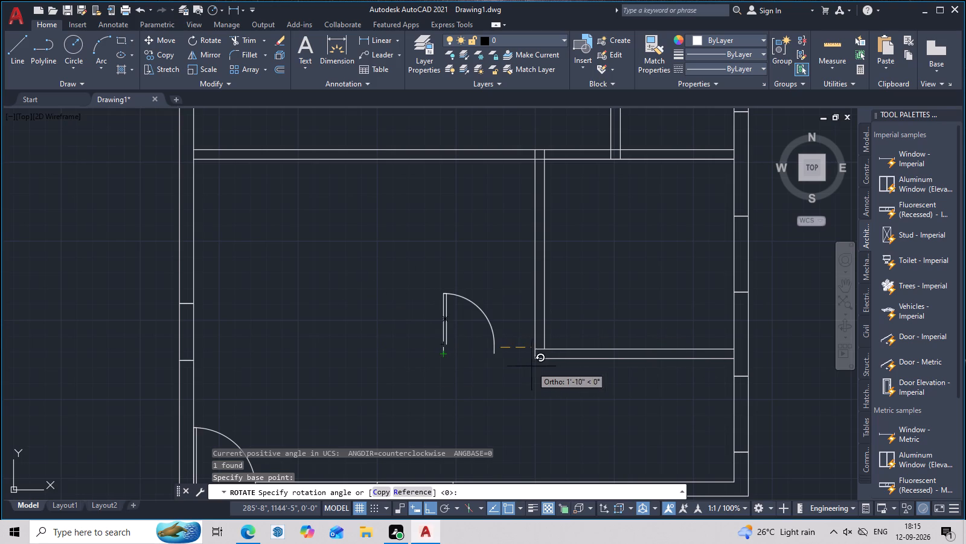
{"action": "left_click", "coordinate": [501, 365]}
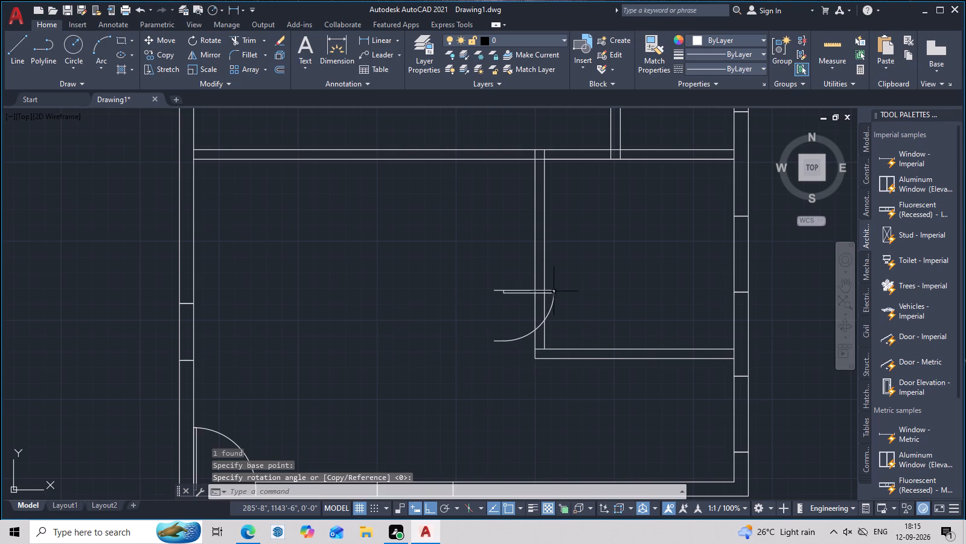
Mirror the door about the horizontal line along its leaf, erasing the source so it swings upward.
{"action": "left_click", "coordinate": [554, 291]}
{"action": "type", "text": "mi"}
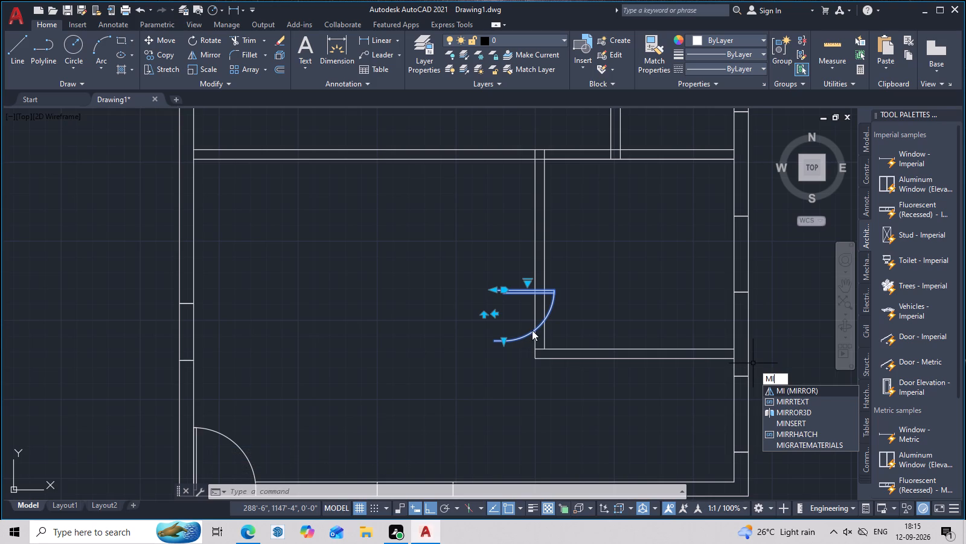
{"action": "key", "text": "space"}
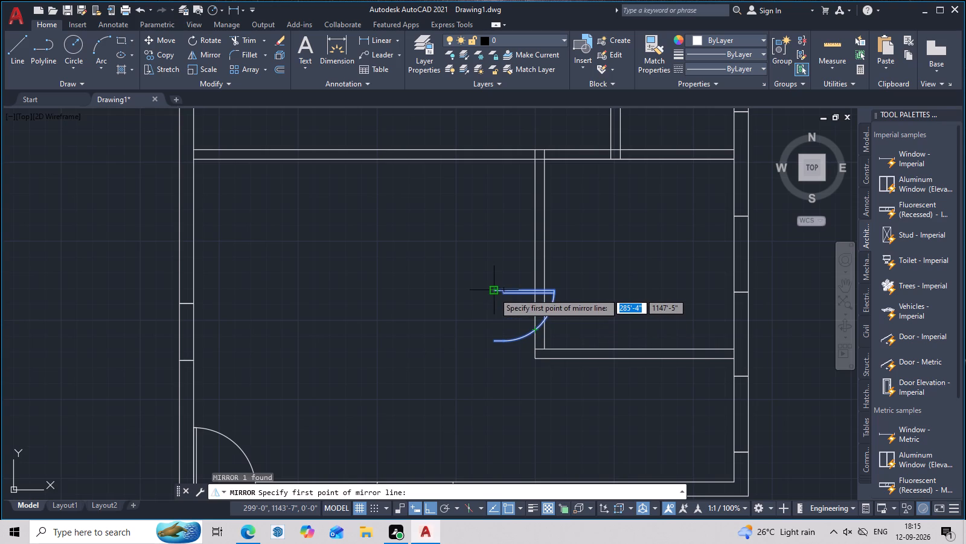
{"action": "left_click", "coordinate": [494, 292]}
{"action": "left_click", "coordinate": [618, 257]}
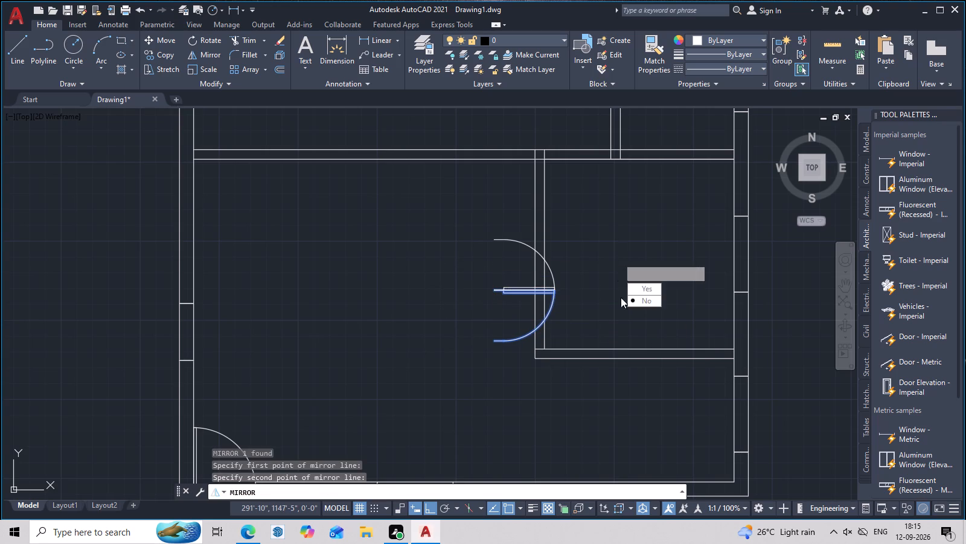
{"action": "left_click_drag", "start_coordinate": [638, 291], "coordinate": [618, 257]}
Move the door by its lower jamb corner onto the lower left corner of the lower right room's partition, with Ortho off.
{"action": "left_click", "coordinate": [547, 264]}
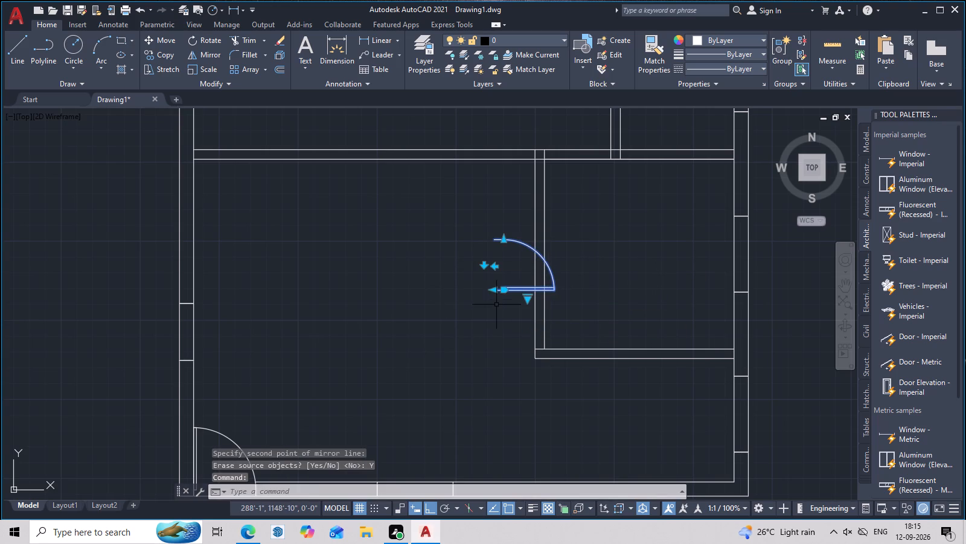
{"action": "key", "text": "m"}
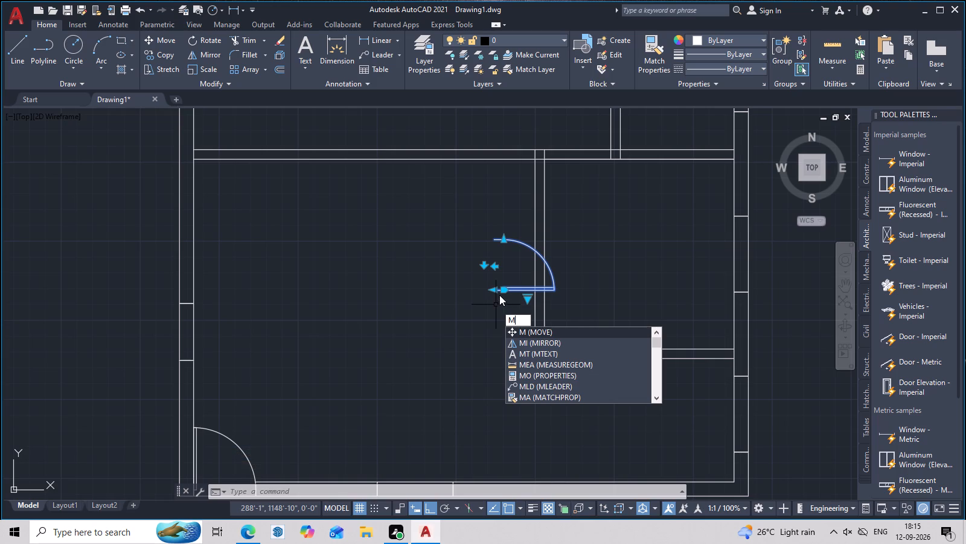
{"action": "key", "text": "Return"}
{"action": "scroll", "coordinate": [510, 293], "scroll_direction": "up", "scroll_amount": 2}
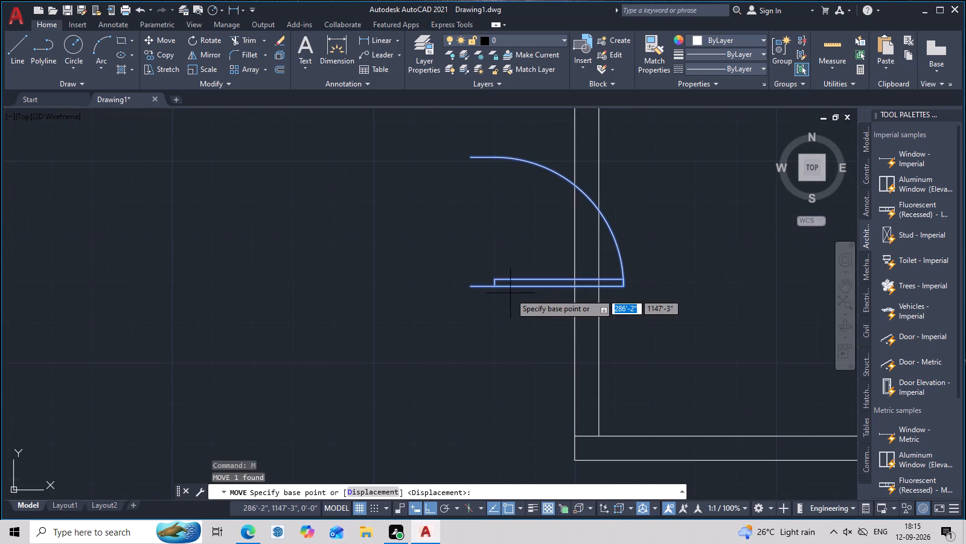
{"action": "left_click", "coordinate": [470, 288]}
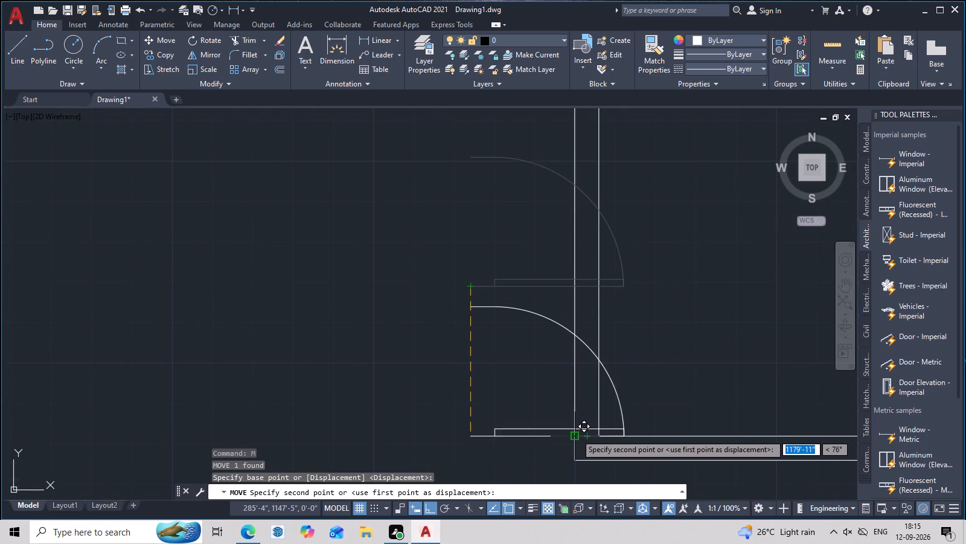
{"action": "key", "text": "F8"}
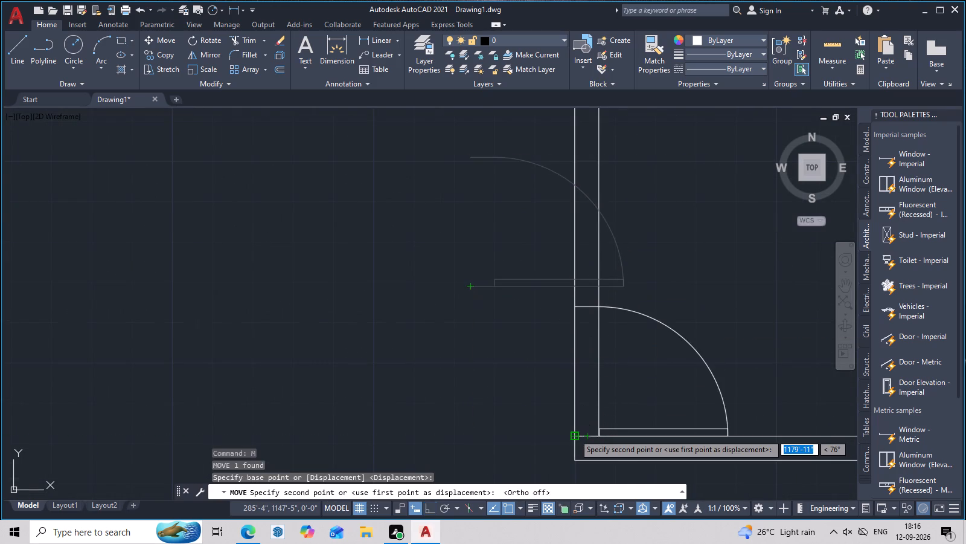
{"action": "scroll", "coordinate": [574, 434], "scroll_direction": "up", "scroll_amount": 2}
{"action": "middle_click_drag", "start_coordinate": [583, 428], "coordinate": [578, 370]}
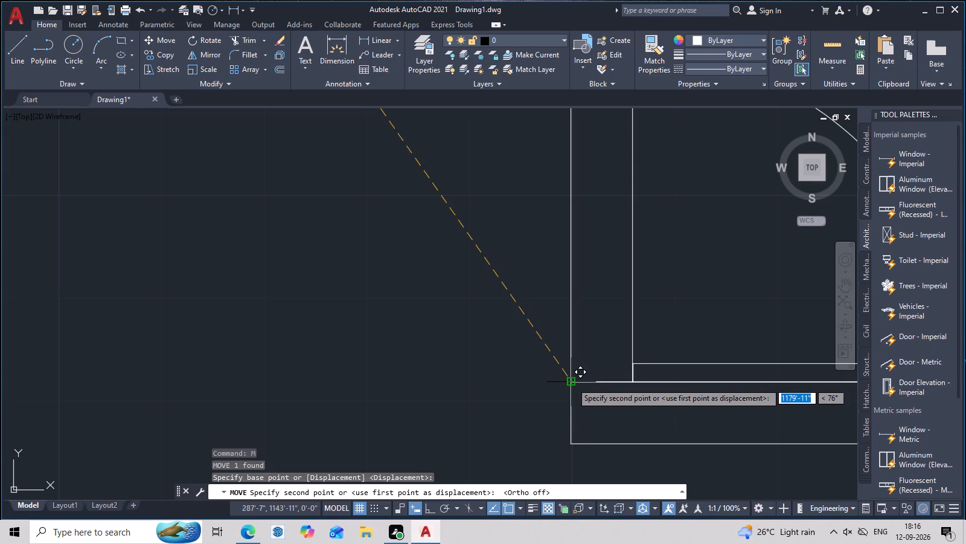
{"action": "left_click", "coordinate": [572, 383]}
Trim the vertical partition's lines across the new door's opening.
{"action": "scroll", "coordinate": [585, 368], "scroll_direction": "down", "scroll_amount": 5}
{"action": "middle_click_drag", "start_coordinate": [598, 360], "coordinate": [602, 375]}
{"action": "scroll", "coordinate": [602, 375], "scroll_direction": "up", "scroll_amount": 2}
{"action": "middle_click_drag", "start_coordinate": [604, 375], "coordinate": [657, 357]}
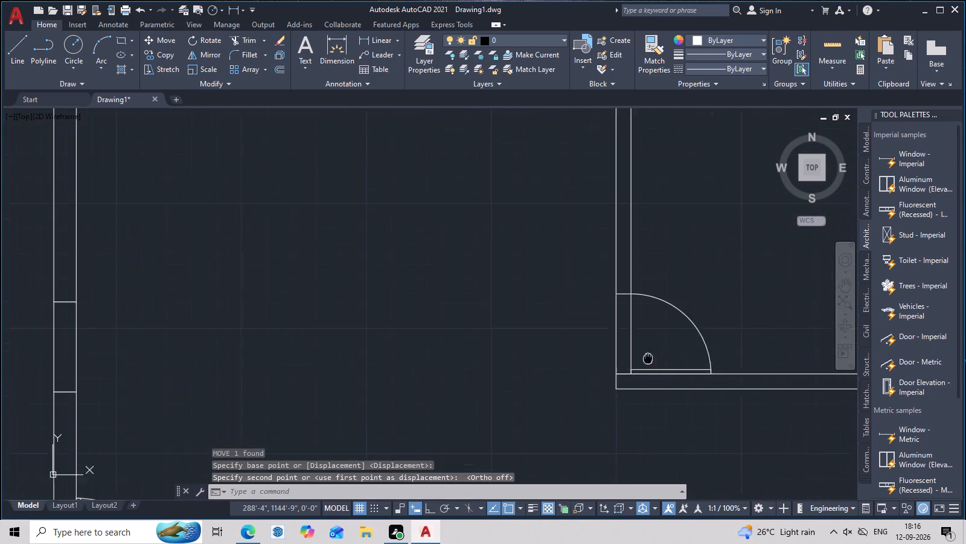
{"action": "middle_click_drag", "start_coordinate": [657, 357], "coordinate": [661, 355]}
{"action": "key", "text": "Escape"}
{"action": "type", "text": "tr"}
{"action": "key", "text": "space"}
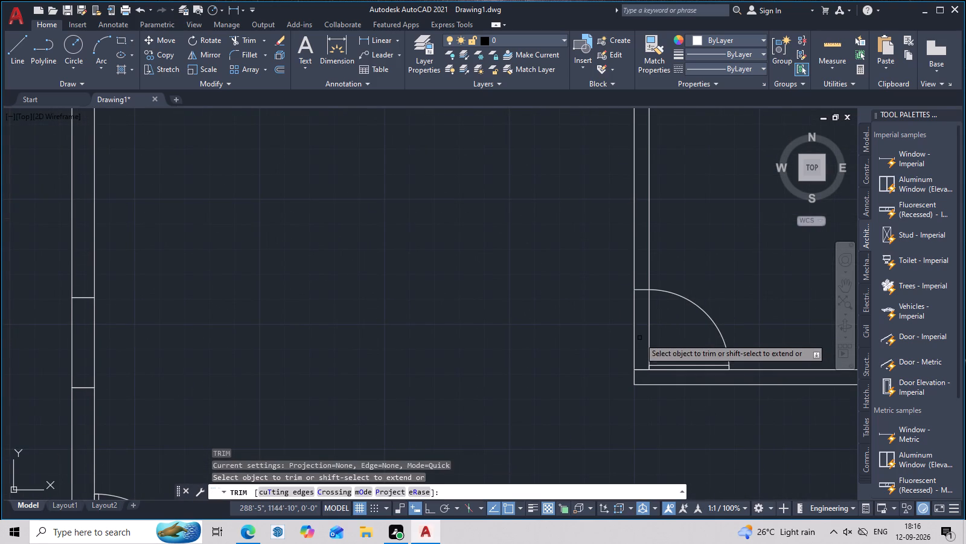
{"action": "double_click", "coordinate": [648, 336]}
{"action": "scroll", "coordinate": [659, 296], "scroll_direction": "down", "scroll_amount": 3}
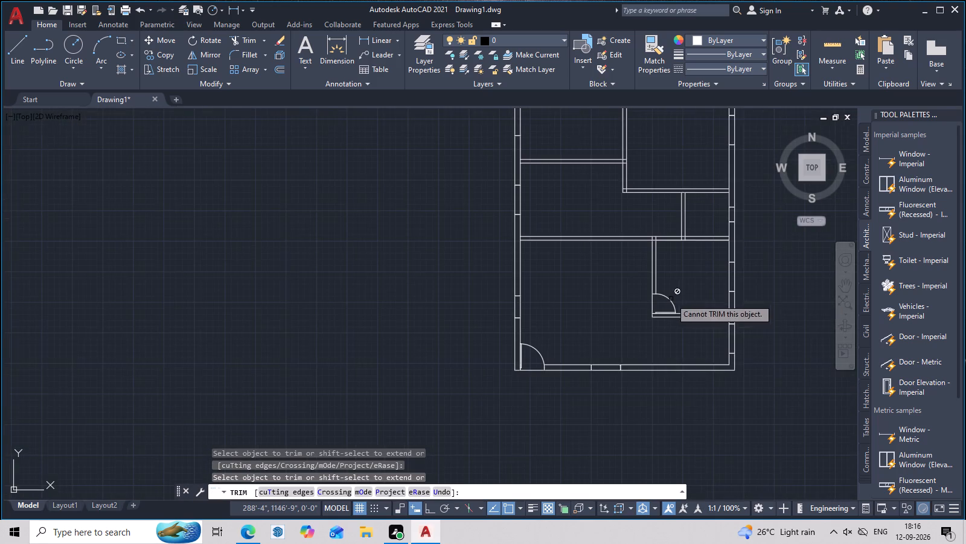
Trim the overlapping lines where the lower right room's vertical partition meets the long horizontal partition.
{"action": "middle_click_drag", "start_coordinate": [679, 293], "coordinate": [608, 369]}
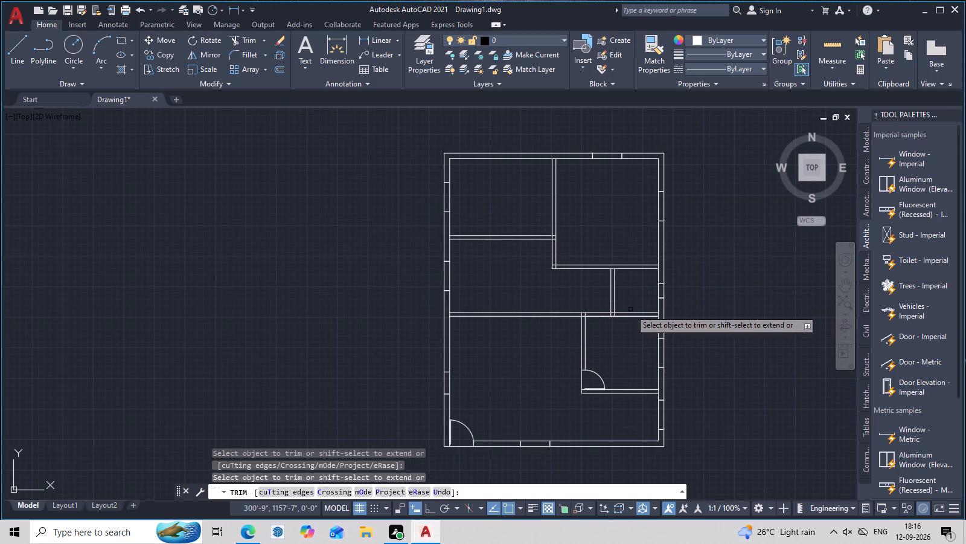
{"action": "scroll", "coordinate": [600, 320], "scroll_direction": "up", "scroll_amount": 5}
{"action": "left_click_drag", "start_coordinate": [511, 282], "coordinate": [466, 277]}
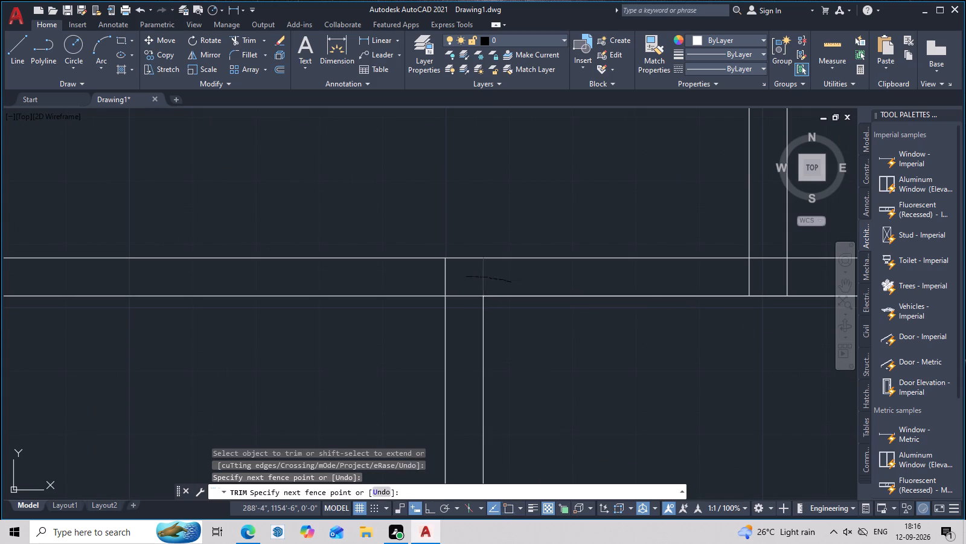
{"action": "left_click_drag", "start_coordinate": [465, 293], "coordinate": [466, 308]}
{"action": "left_click", "coordinate": [442, 276]}
{"action": "left_click", "coordinate": [441, 276]}
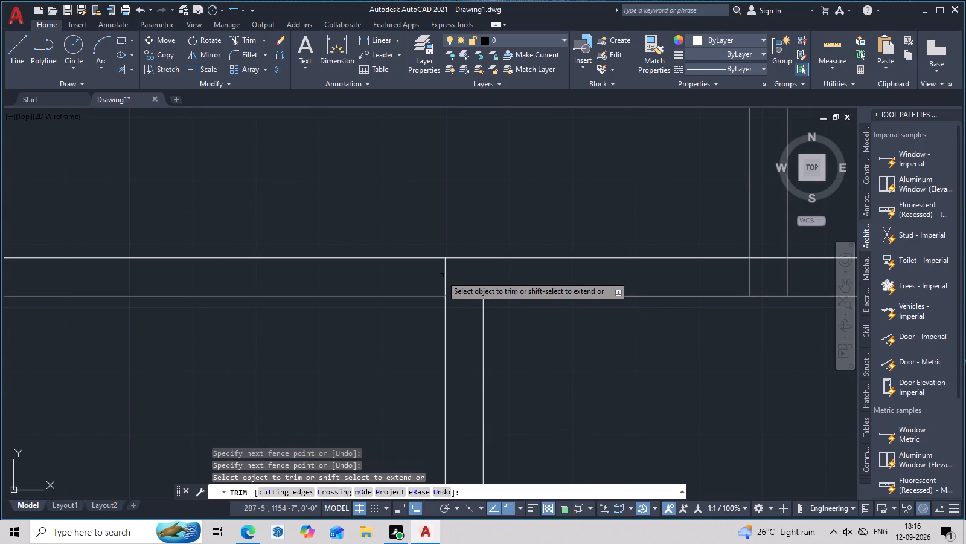
{"action": "left_click", "coordinate": [447, 276]}
{"action": "left_click_drag", "start_coordinate": [447, 276], "coordinate": [433, 275]}
{"action": "left_click", "coordinate": [433, 275]}
{"action": "scroll", "coordinate": [433, 275], "scroll_direction": "down", "scroll_amount": 2}
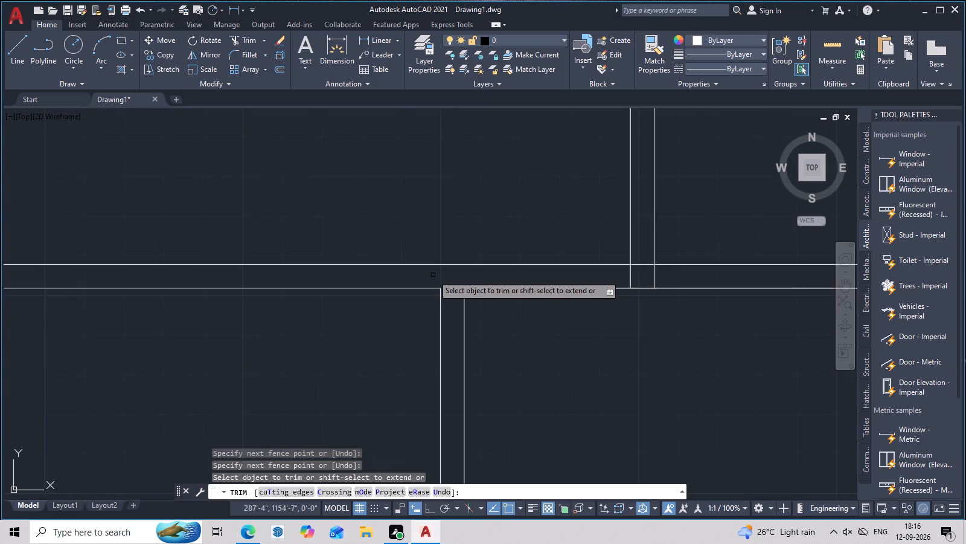
Trim the overlapping lines where the short vertical partition above meets the same horizontal partition, and end trimming.
{"action": "scroll", "coordinate": [433, 275], "scroll_direction": "down", "scroll_amount": 1}
{"action": "middle_click_drag", "start_coordinate": [552, 273], "coordinate": [557, 307]}
{"action": "scroll", "coordinate": [523, 314], "scroll_direction": "up", "scroll_amount": 4}
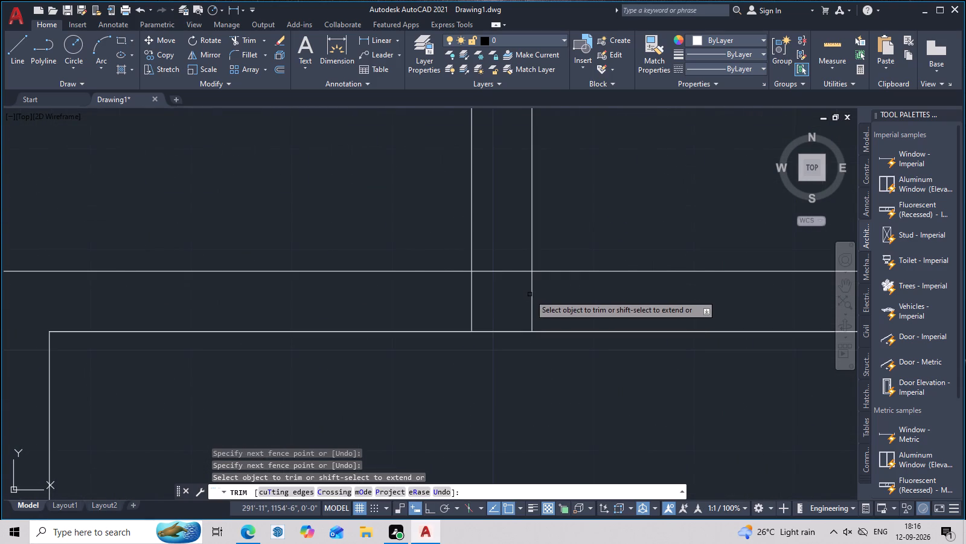
{"action": "left_click", "coordinate": [532, 297]}
{"action": "left_click", "coordinate": [512, 271]}
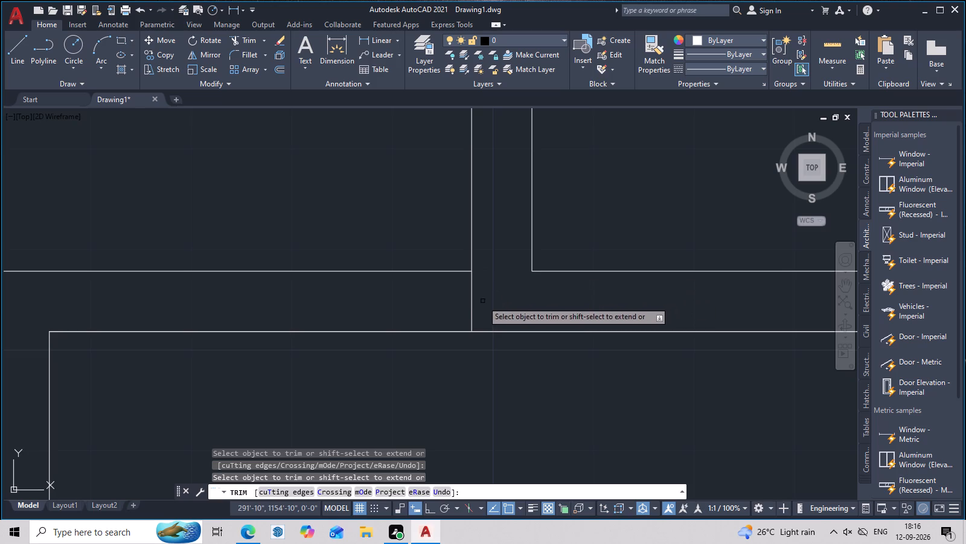
{"action": "left_click", "coordinate": [471, 307]}
{"action": "scroll", "coordinate": [482, 287], "scroll_direction": "down", "scroll_amount": 5}
{"action": "middle_click_drag", "start_coordinate": [506, 271], "coordinate": [520, 300]}
{"action": "scroll", "coordinate": [522, 306], "scroll_direction": "up", "scroll_amount": 2}
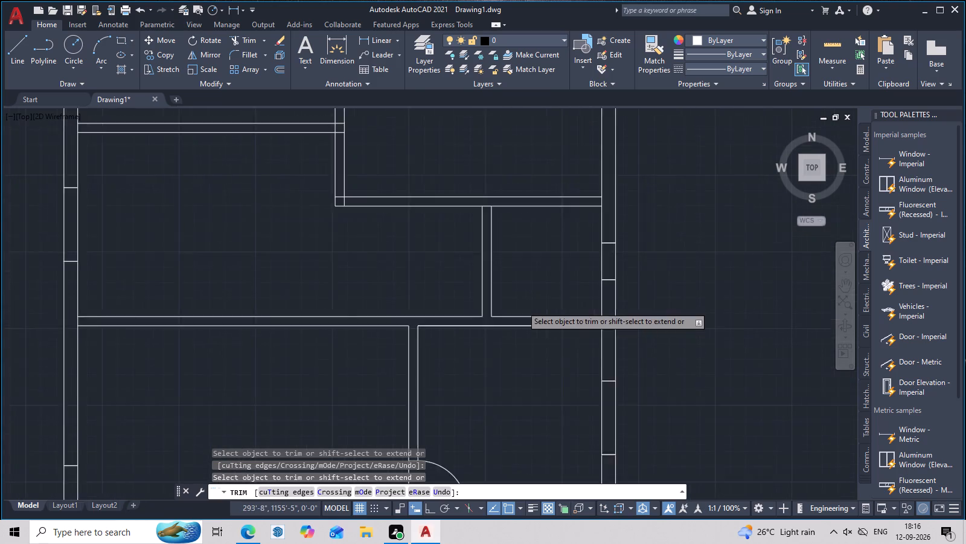
{"action": "middle_click_drag", "start_coordinate": [522, 306], "coordinate": [577, 316]}
{"action": "key", "text": "Escape"}
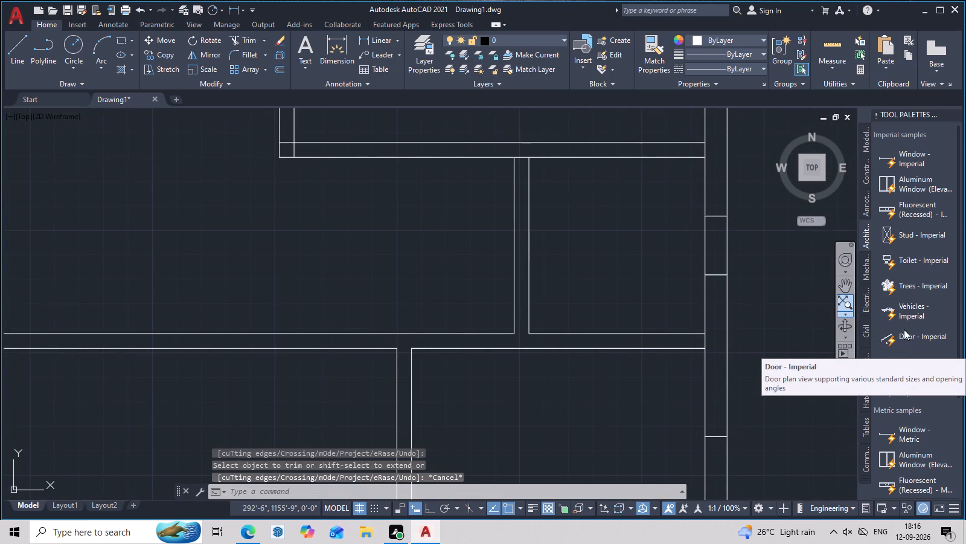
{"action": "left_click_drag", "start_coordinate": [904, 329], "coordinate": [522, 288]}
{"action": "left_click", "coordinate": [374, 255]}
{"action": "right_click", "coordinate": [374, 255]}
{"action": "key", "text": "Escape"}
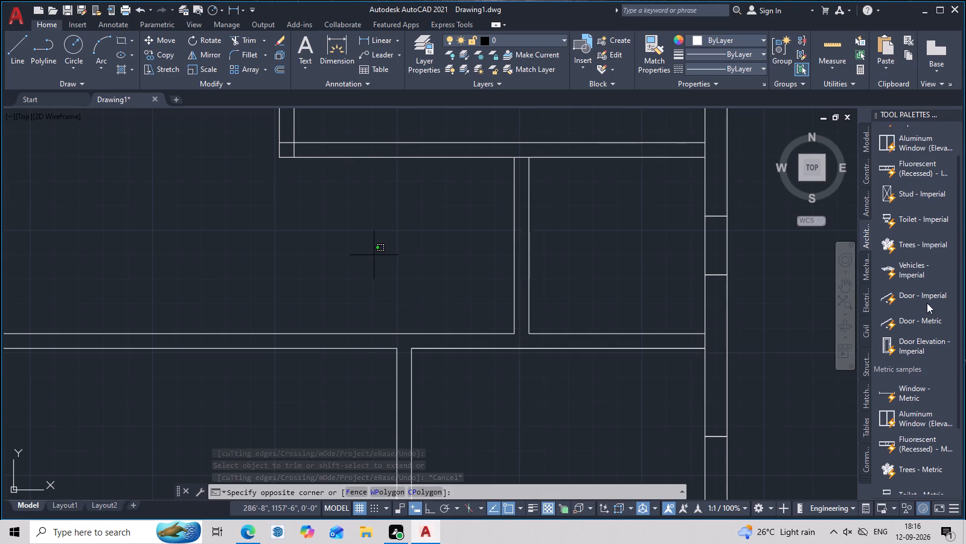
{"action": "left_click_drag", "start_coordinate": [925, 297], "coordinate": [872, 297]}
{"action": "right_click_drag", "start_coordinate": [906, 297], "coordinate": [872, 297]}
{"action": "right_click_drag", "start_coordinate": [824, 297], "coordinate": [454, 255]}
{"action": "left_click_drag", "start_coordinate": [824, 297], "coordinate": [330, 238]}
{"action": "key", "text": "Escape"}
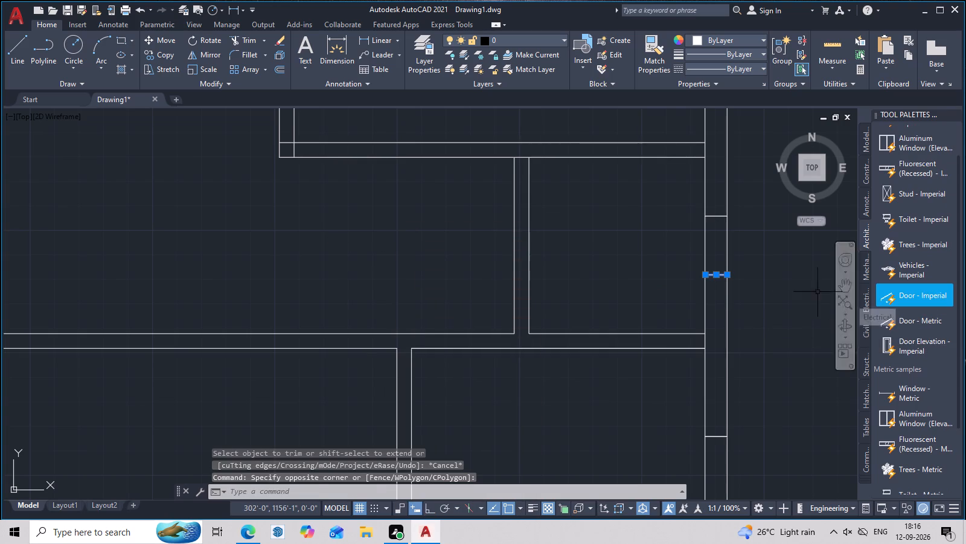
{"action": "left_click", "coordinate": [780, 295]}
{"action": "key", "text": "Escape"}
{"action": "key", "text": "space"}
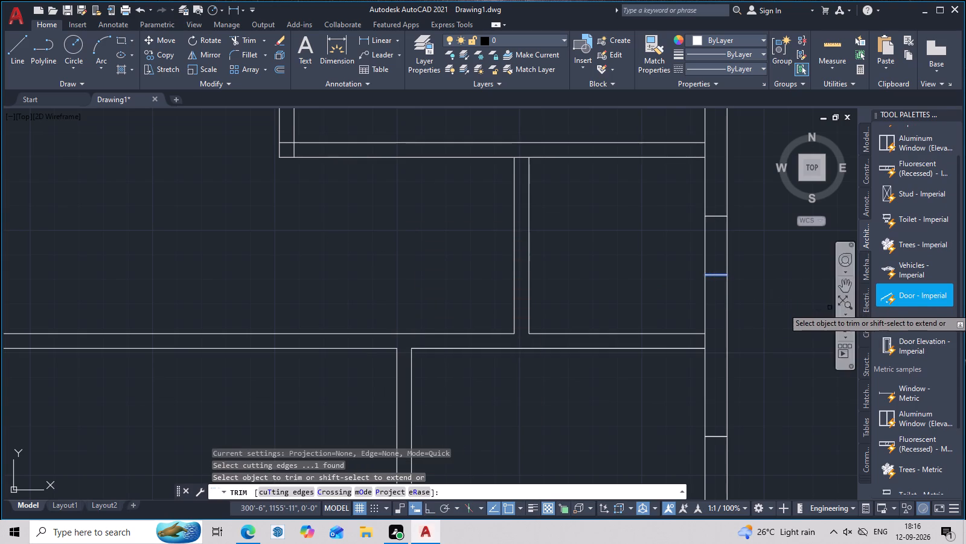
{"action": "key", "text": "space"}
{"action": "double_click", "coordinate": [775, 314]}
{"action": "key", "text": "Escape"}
Insert a Door - Metric block just outside the right outer wall, beside the small middle room.
{"action": "left_click", "coordinate": [913, 317]}
{"action": "left_click_drag", "start_coordinate": [913, 317], "coordinate": [833, 323]}
{"action": "right_click_drag", "start_coordinate": [766, 312], "coordinate": [623, 285]}
{"action": "left_click_drag", "start_coordinate": [766, 312], "coordinate": [400, 232]}
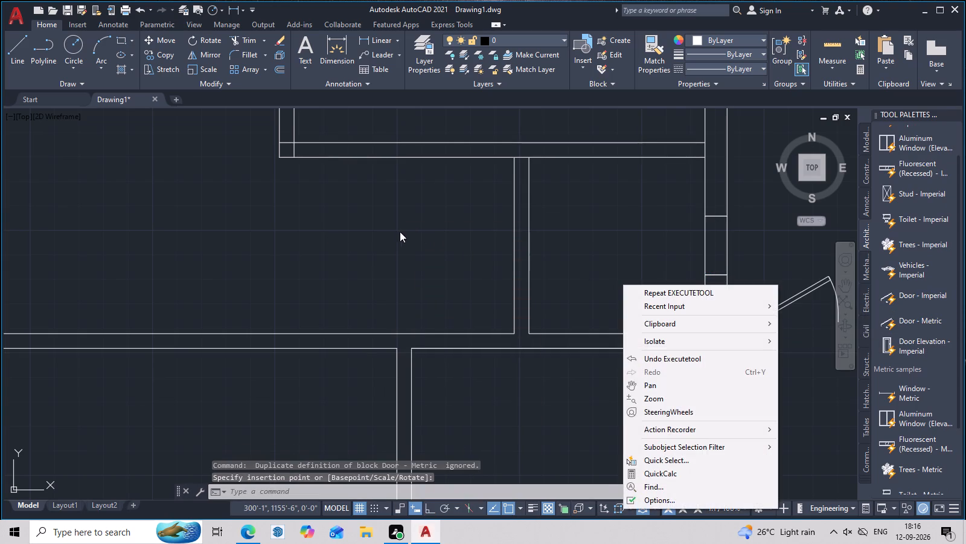
{"action": "left_click_drag", "start_coordinate": [400, 232], "coordinate": [395, 231]}
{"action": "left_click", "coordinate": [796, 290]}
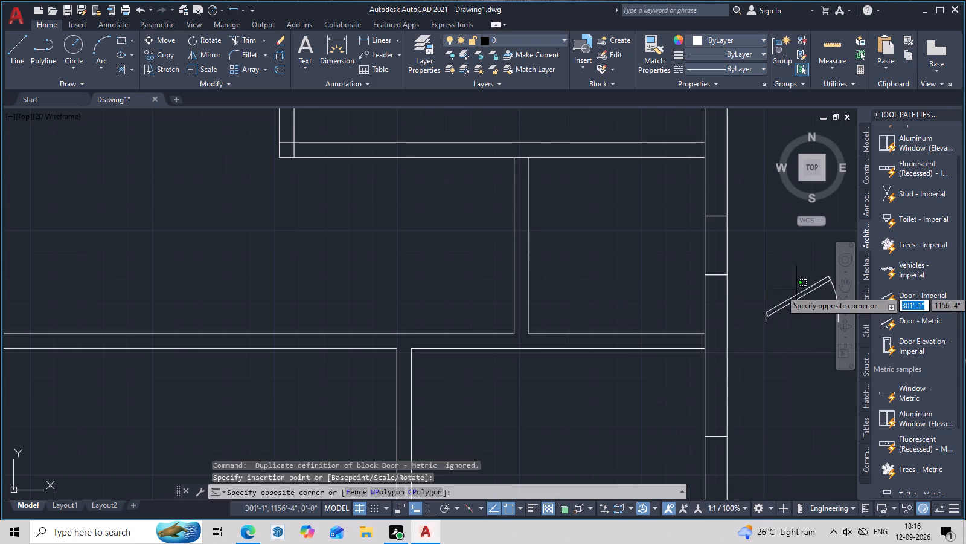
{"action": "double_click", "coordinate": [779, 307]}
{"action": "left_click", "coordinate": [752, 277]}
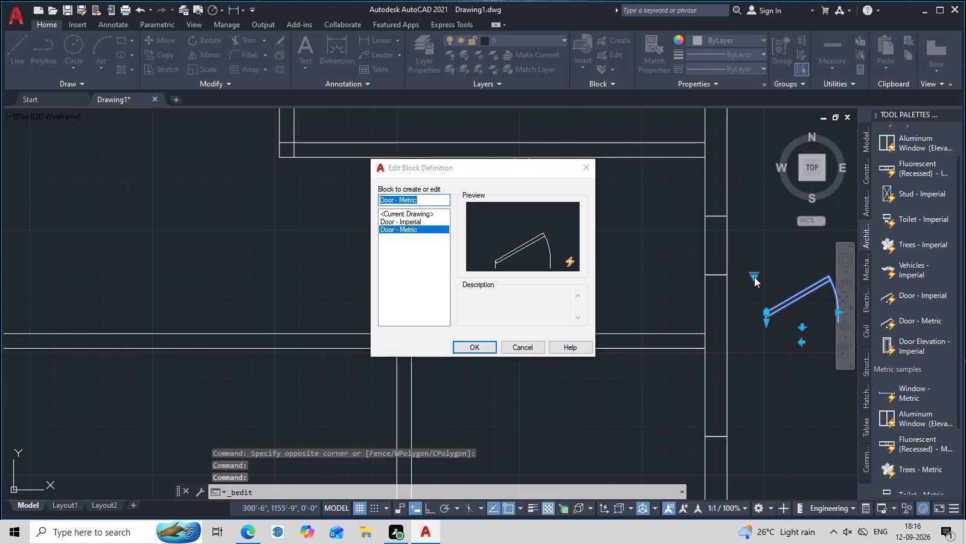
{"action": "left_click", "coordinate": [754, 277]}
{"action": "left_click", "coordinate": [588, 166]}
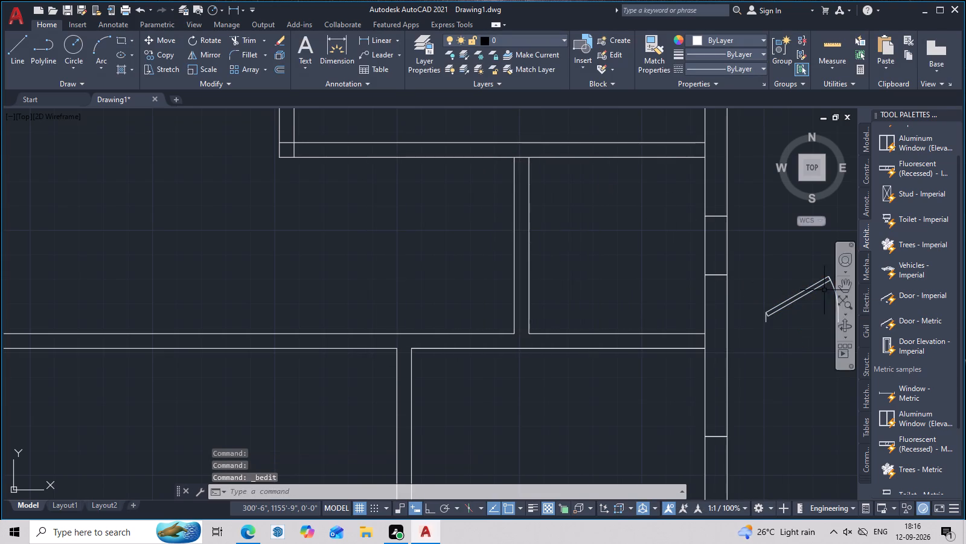
Set the Door - Metric block's swing to Open 90º.
{"action": "left_click", "coordinate": [782, 312]}
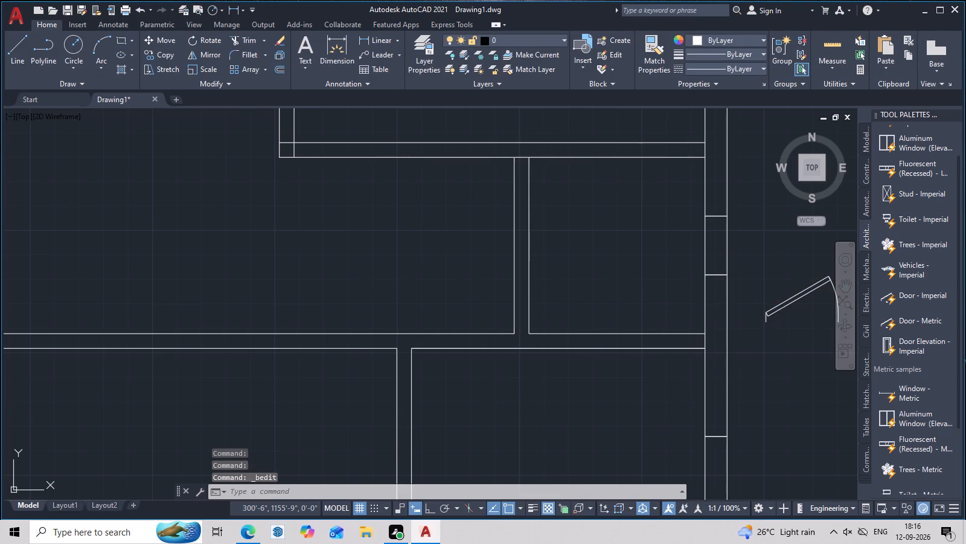
{"action": "left_click", "coordinate": [779, 311]}
{"action": "left_click", "coordinate": [774, 307]}
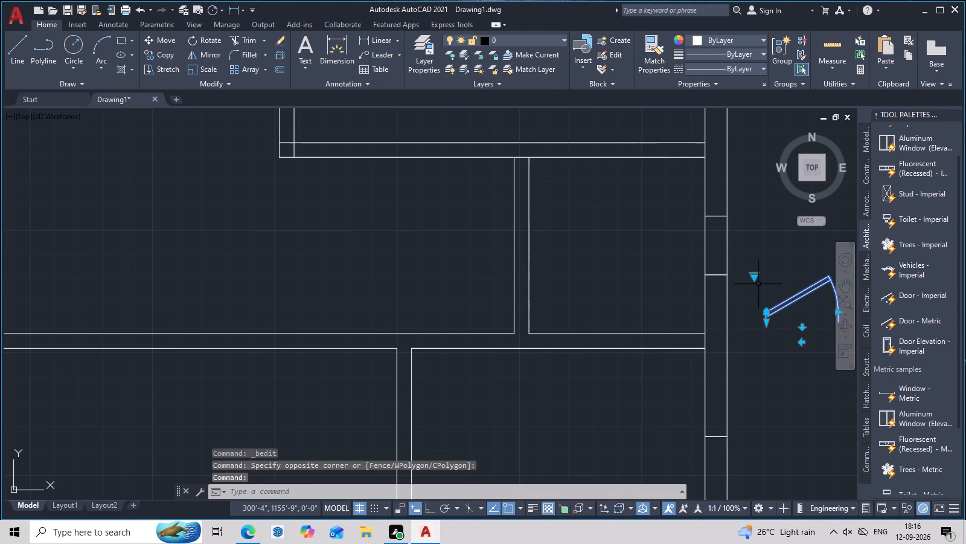
{"action": "left_click", "coordinate": [756, 280]}
{"action": "left_click", "coordinate": [753, 280]}
{"action": "left_click", "coordinate": [753, 275]}
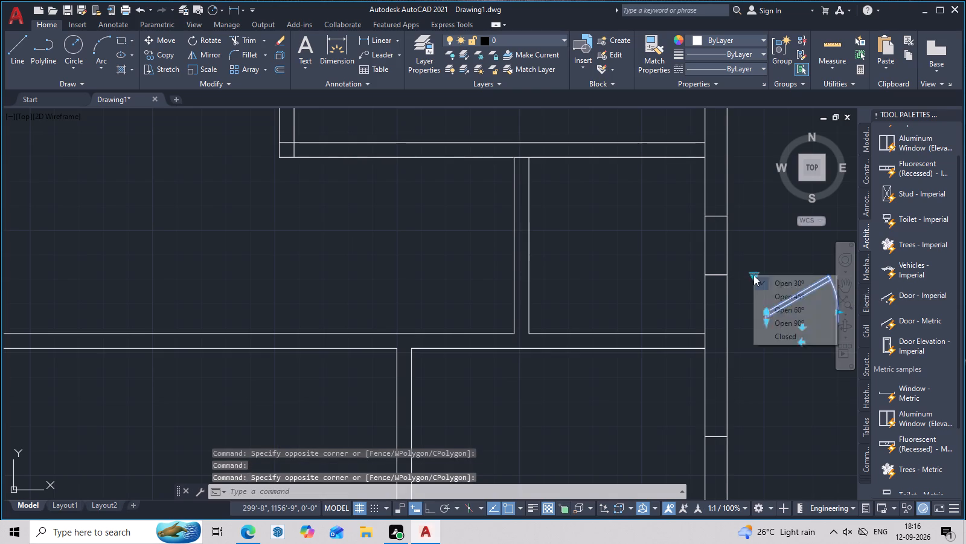
{"action": "left_click", "coordinate": [795, 318]}
Rotate the inserted door block 270° about the free end of its swing arc.
{"action": "middle_click_drag", "start_coordinate": [808, 311], "coordinate": [653, 282]}
{"action": "type", "text": "ro"}
{"action": "key", "text": "space"}
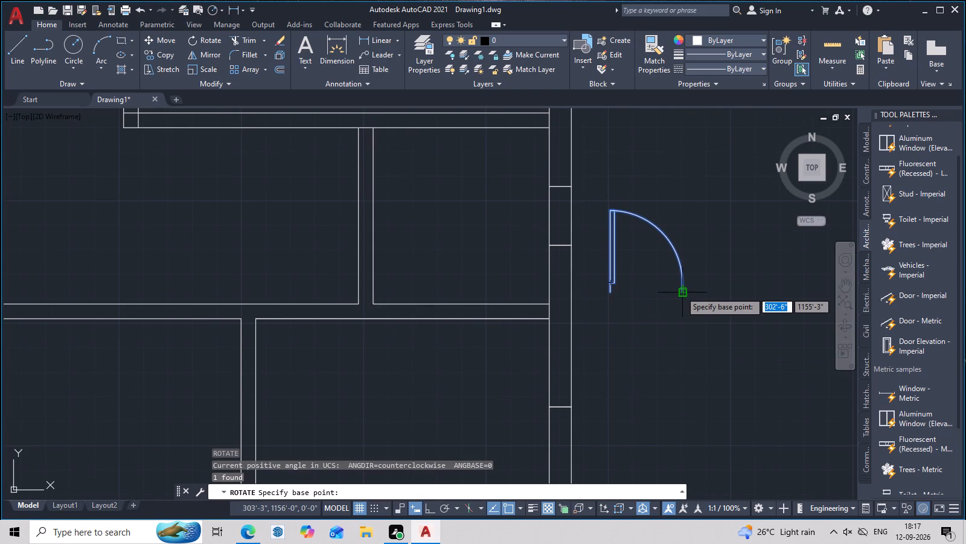
{"action": "left_click", "coordinate": [680, 291]}
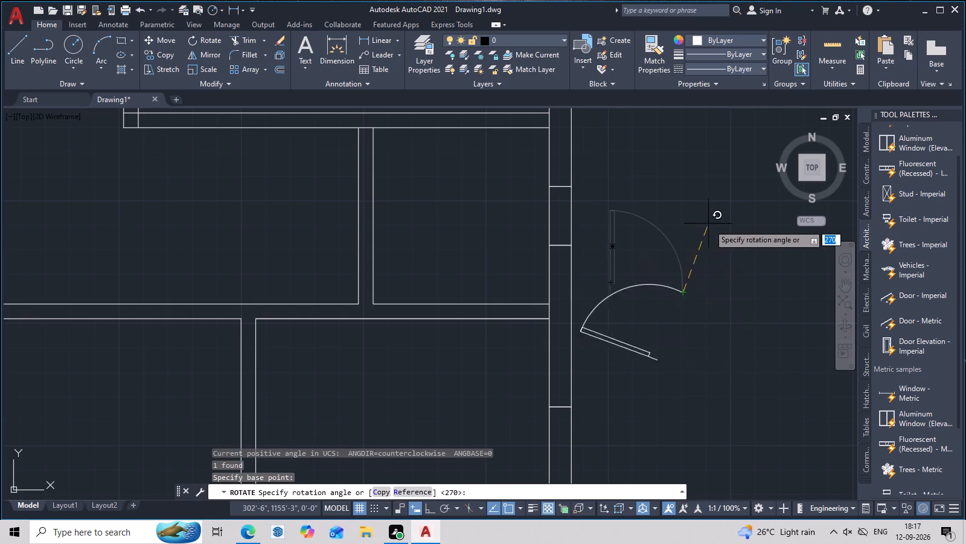
{"action": "left_click", "coordinate": [688, 323]}
Mirror the rotated door across a horizontal line just above it, keeping the source door.
{"action": "left_click", "coordinate": [743, 274]}
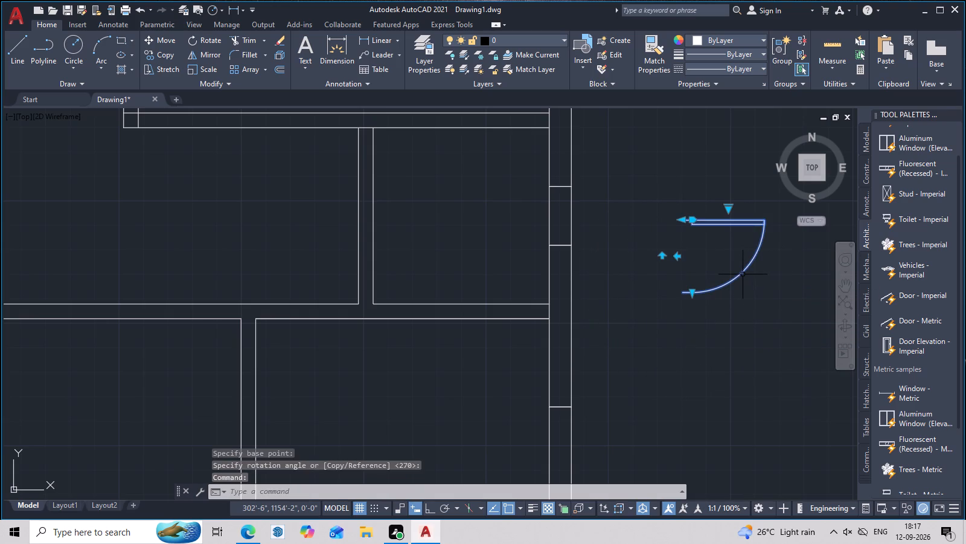
{"action": "type", "text": "mi"}
{"action": "key", "text": "space"}
{"action": "middle_click_drag", "start_coordinate": [745, 283], "coordinate": [756, 348]}
{"action": "left_click", "coordinate": [712, 267]}
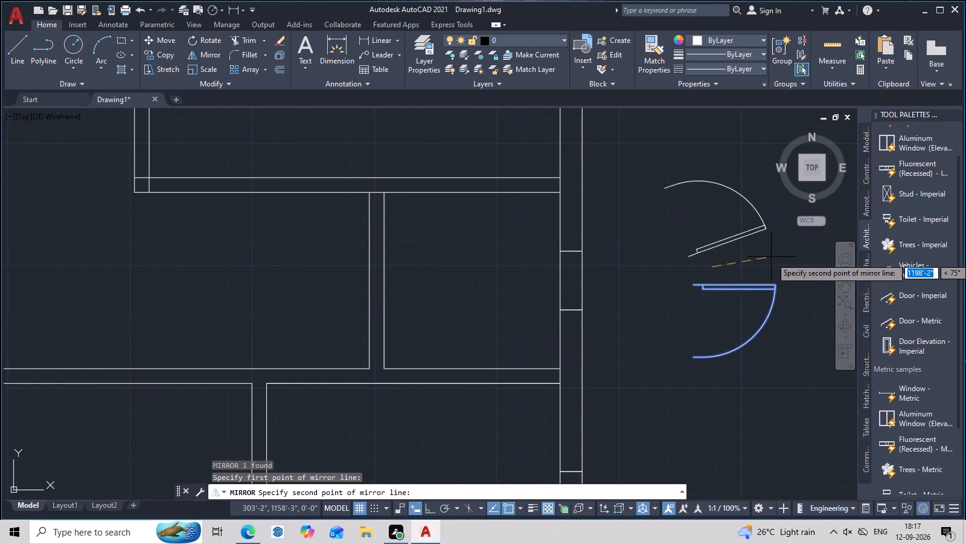
{"action": "key", "text": "F8"}
{"action": "left_click", "coordinate": [776, 263]}
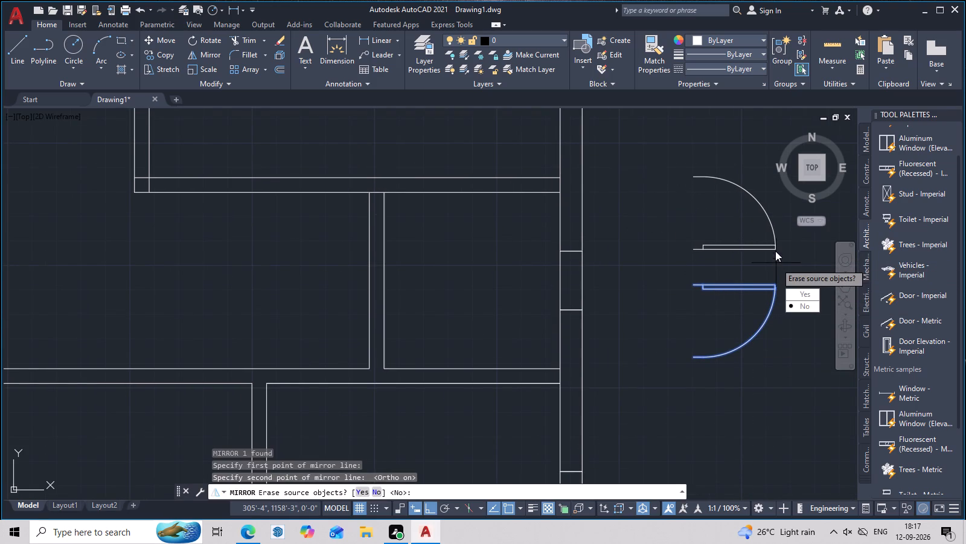
{"action": "left_click_drag", "start_coordinate": [807, 312], "coordinate": [776, 263]}
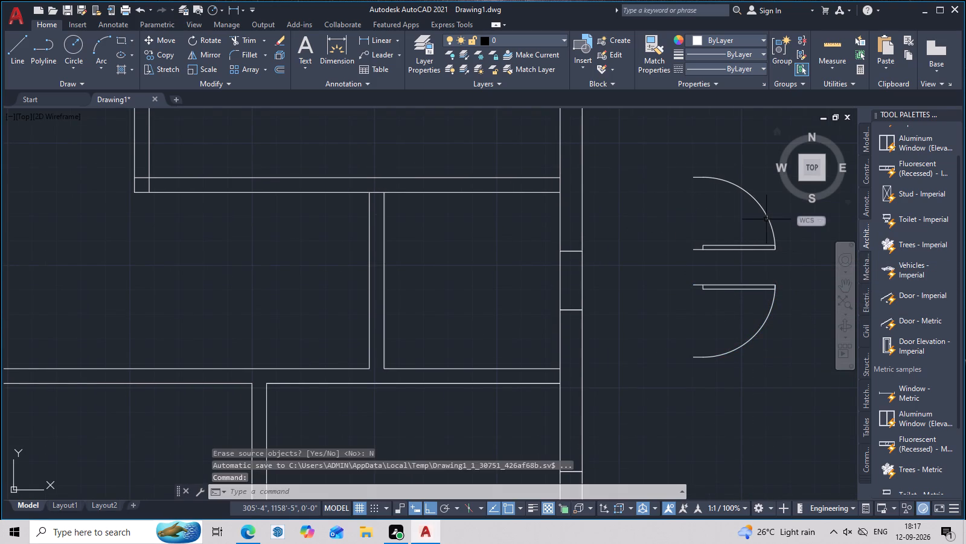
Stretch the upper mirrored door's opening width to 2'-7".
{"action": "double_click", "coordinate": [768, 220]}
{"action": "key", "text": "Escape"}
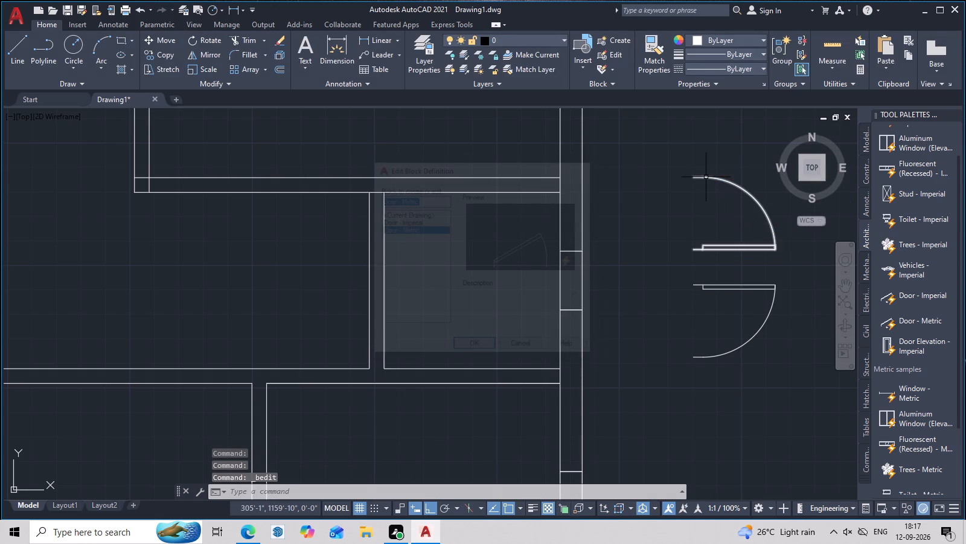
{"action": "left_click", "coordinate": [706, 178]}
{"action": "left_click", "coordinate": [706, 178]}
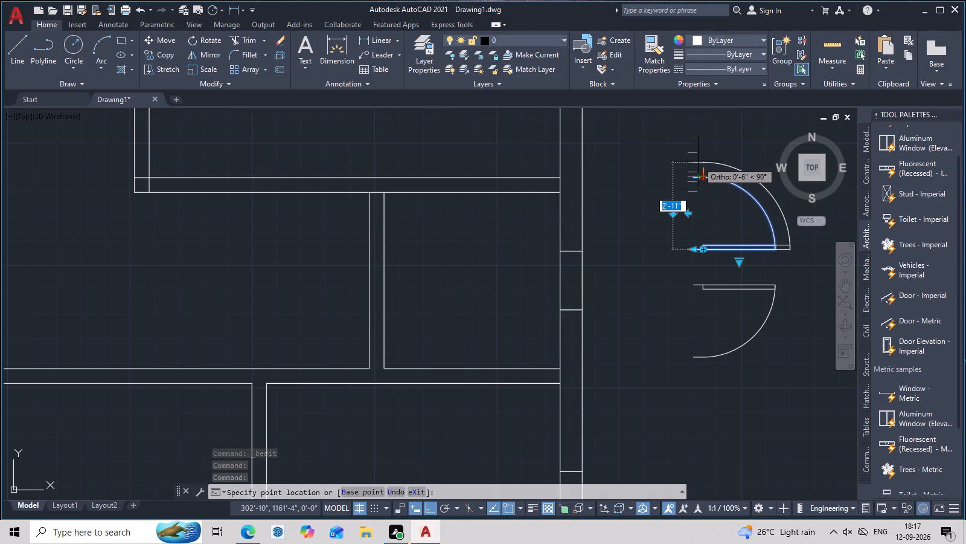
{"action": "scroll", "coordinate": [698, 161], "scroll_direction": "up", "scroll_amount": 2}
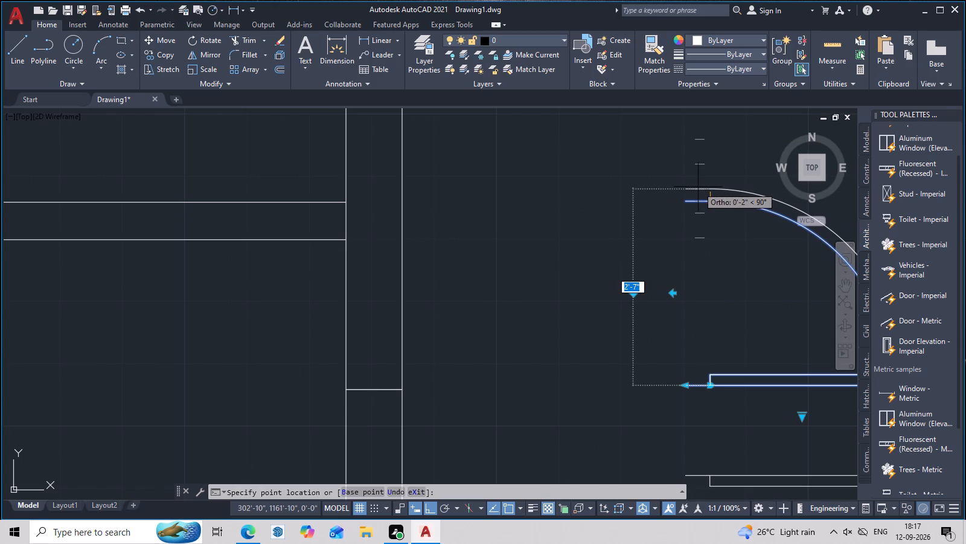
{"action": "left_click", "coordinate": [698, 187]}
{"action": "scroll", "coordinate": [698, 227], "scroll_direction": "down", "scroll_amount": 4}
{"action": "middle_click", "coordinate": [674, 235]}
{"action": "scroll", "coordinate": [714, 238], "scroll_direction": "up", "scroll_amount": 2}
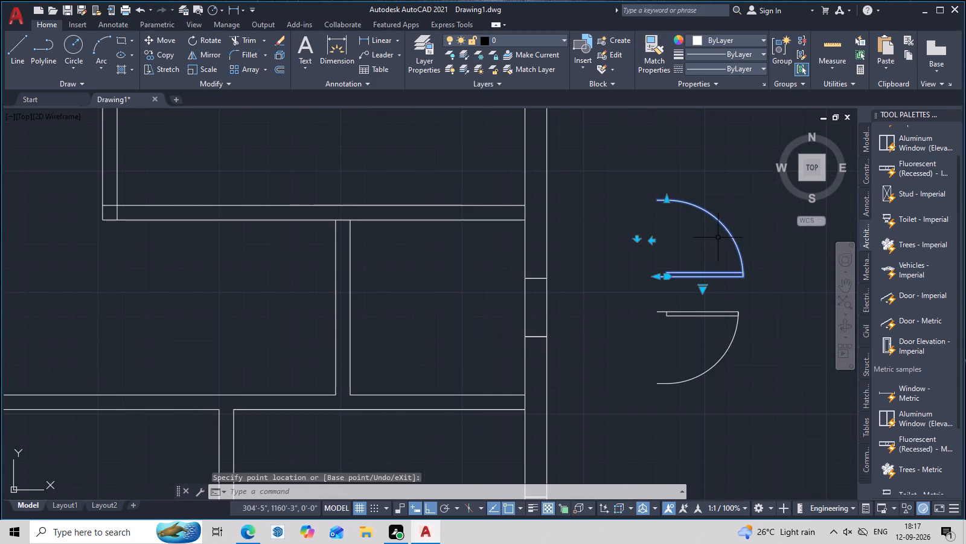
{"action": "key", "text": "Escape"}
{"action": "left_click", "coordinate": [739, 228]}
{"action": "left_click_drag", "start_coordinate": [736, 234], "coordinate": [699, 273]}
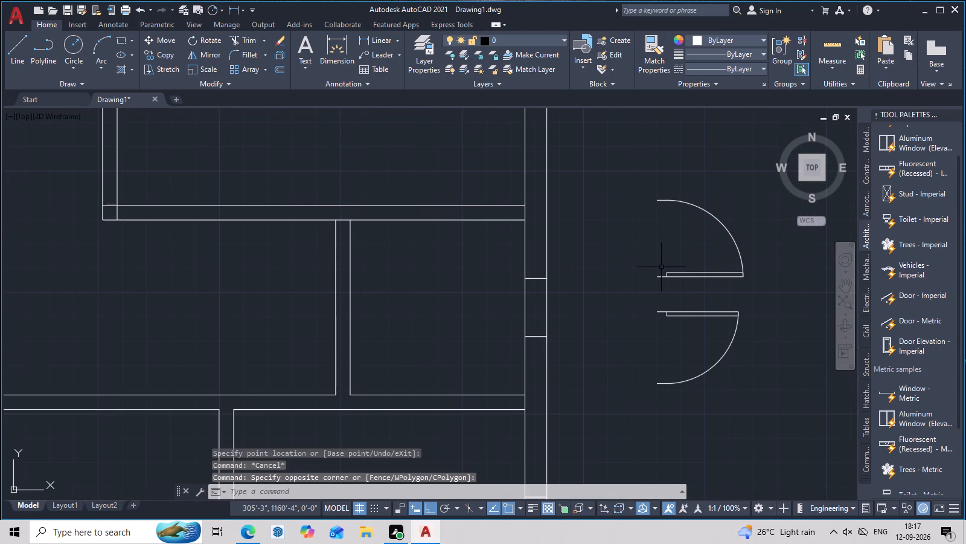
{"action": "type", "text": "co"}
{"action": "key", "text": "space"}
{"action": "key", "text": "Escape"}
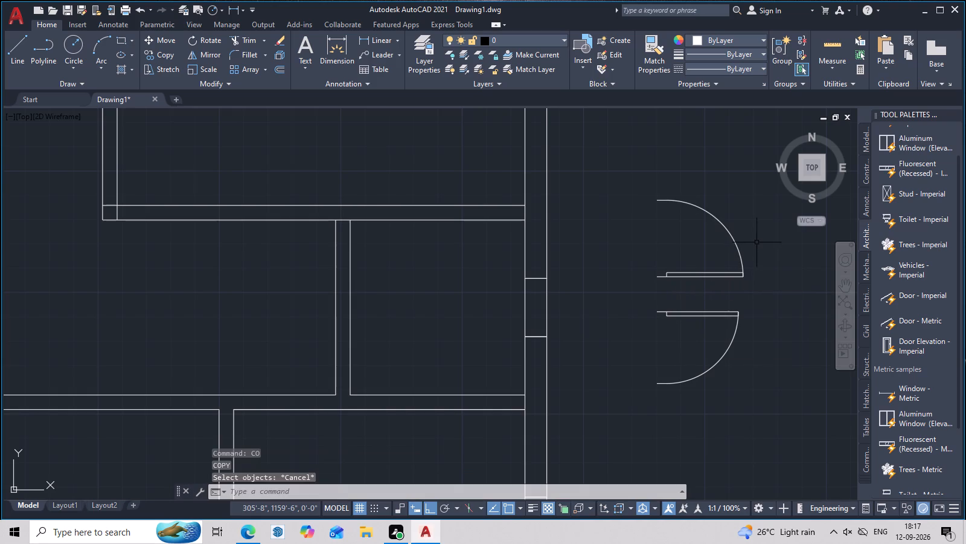
Shrink the opening width of the upper mirrored door to a smaller preset size.
{"action": "left_click", "coordinate": [755, 236]}
{"action": "left_click_drag", "start_coordinate": [750, 238], "coordinate": [694, 281]}
{"action": "left_click", "coordinate": [753, 237]}
{"action": "left_click_drag", "start_coordinate": [753, 237], "coordinate": [711, 256]}
{"action": "left_click", "coordinate": [699, 261]}
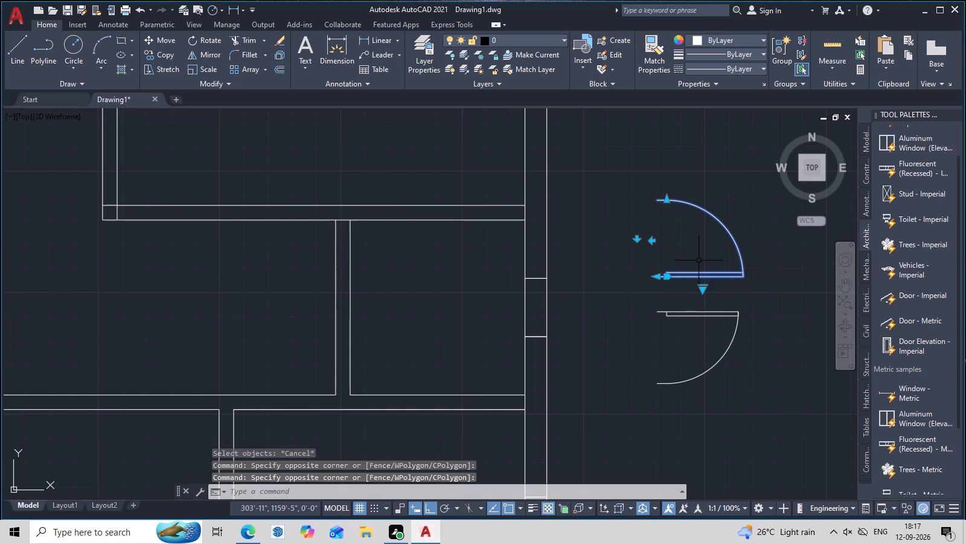
{"action": "left_click", "coordinate": [669, 198]}
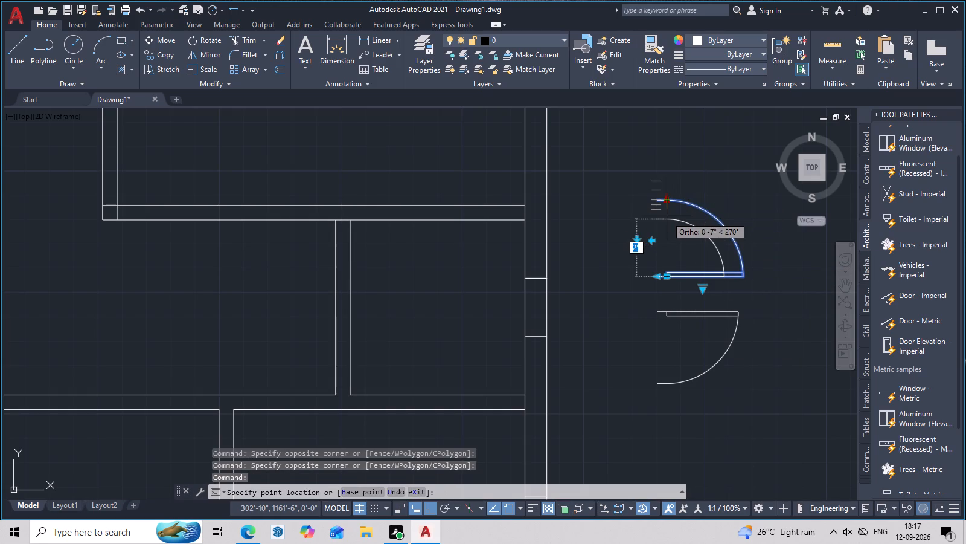
{"action": "left_click", "coordinate": [668, 210]}
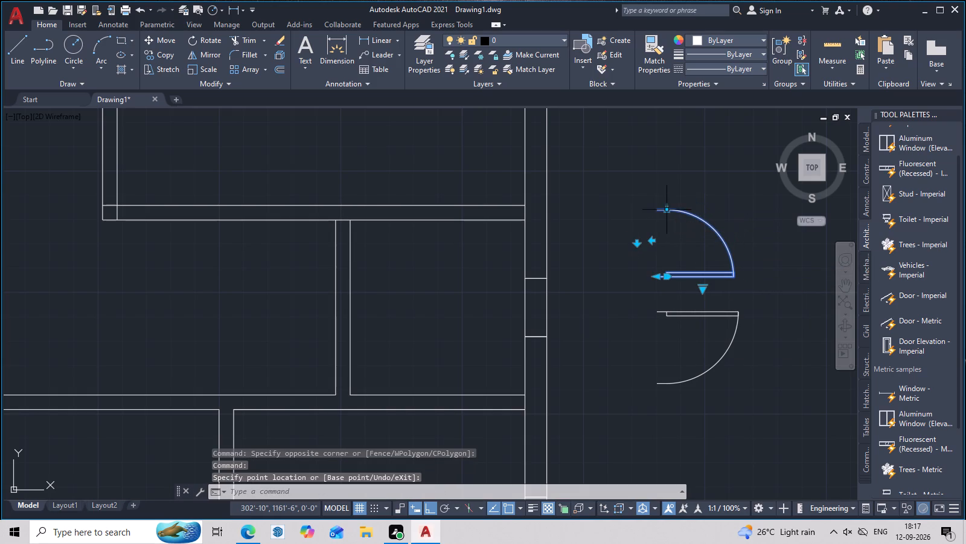
Copy the resized upper door to the short vertical partition's lower end, aligned with its left line at the long horizontal partition.
{"action": "key", "text": "c"}
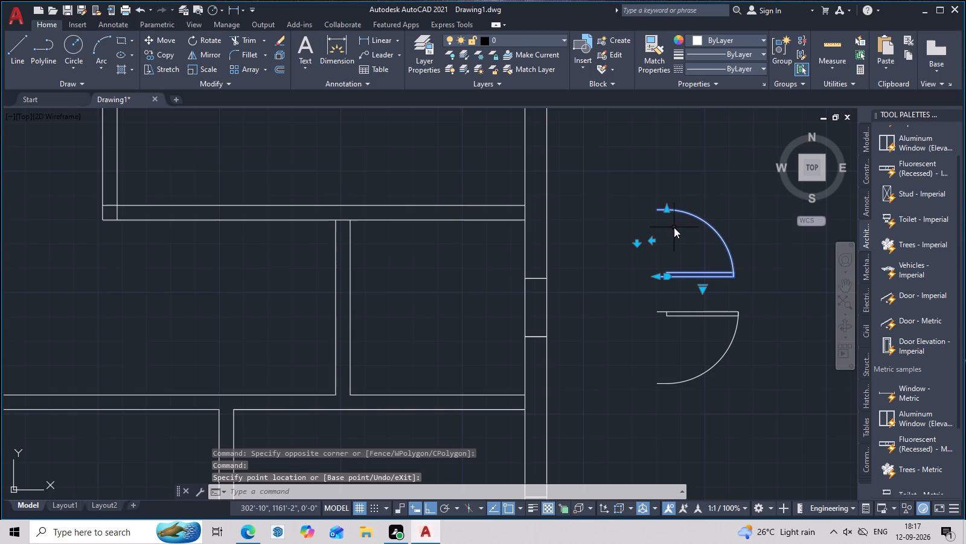
{"action": "type", "text": "o"}
{"action": "key", "text": "space"}
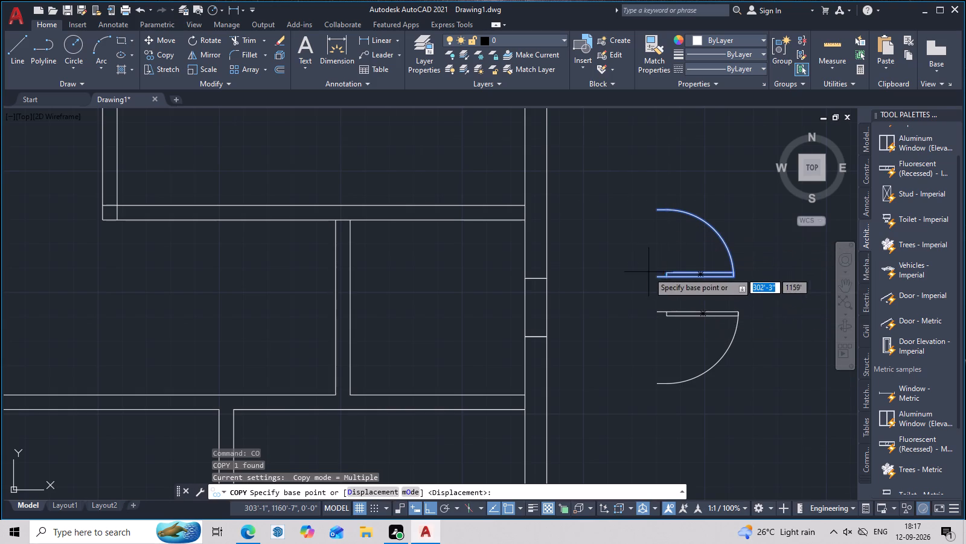
{"action": "scroll", "coordinate": [648, 272], "scroll_direction": "up", "scroll_amount": 3}
{"action": "double_click", "coordinate": [687, 291]}
{"action": "scroll", "coordinate": [336, 403], "scroll_direction": "down", "scroll_amount": 2}
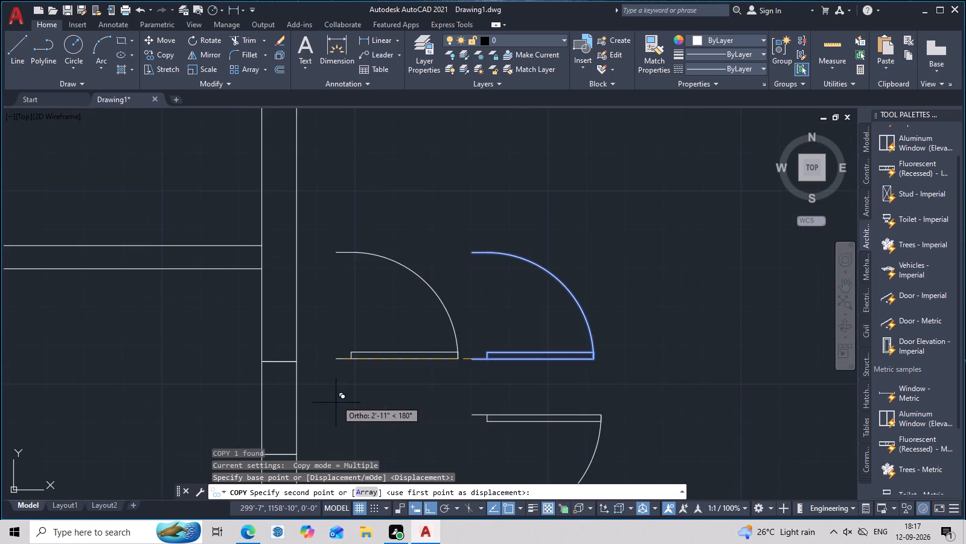
{"action": "middle_click_drag", "start_coordinate": [359, 380], "coordinate": [474, 291]}
{"action": "key", "text": "F8"}
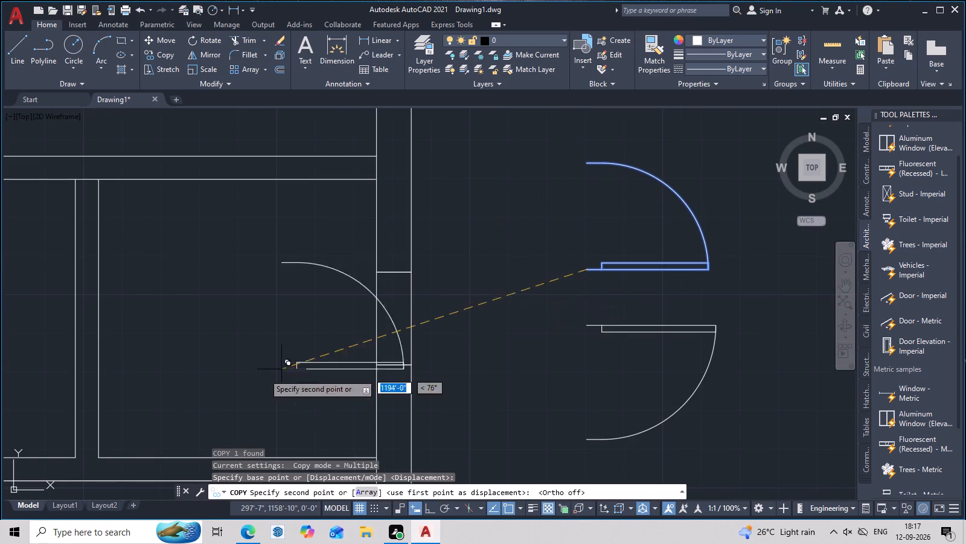
{"action": "middle_click_drag", "start_coordinate": [147, 373], "coordinate": [334, 316]}
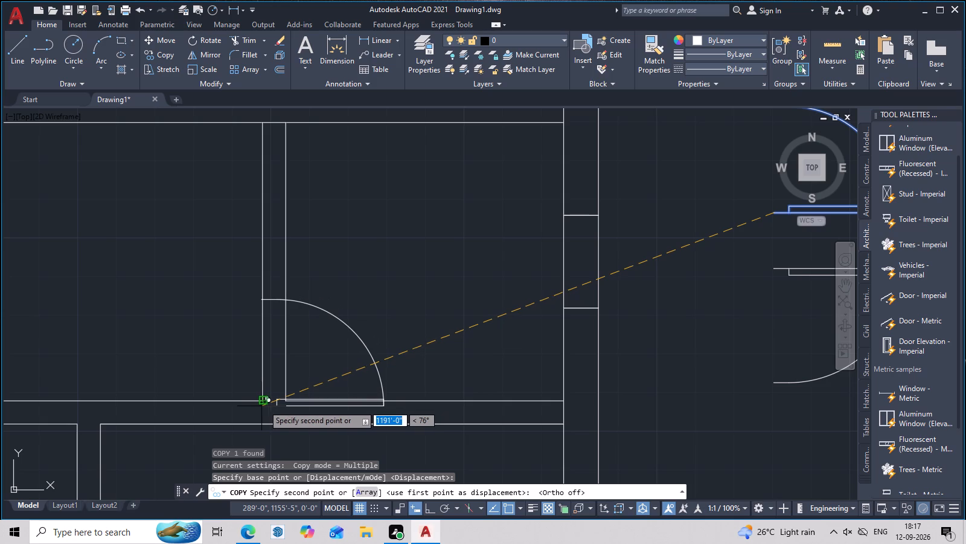
{"action": "scroll", "coordinate": [262, 403], "scroll_direction": "up", "scroll_amount": 1}
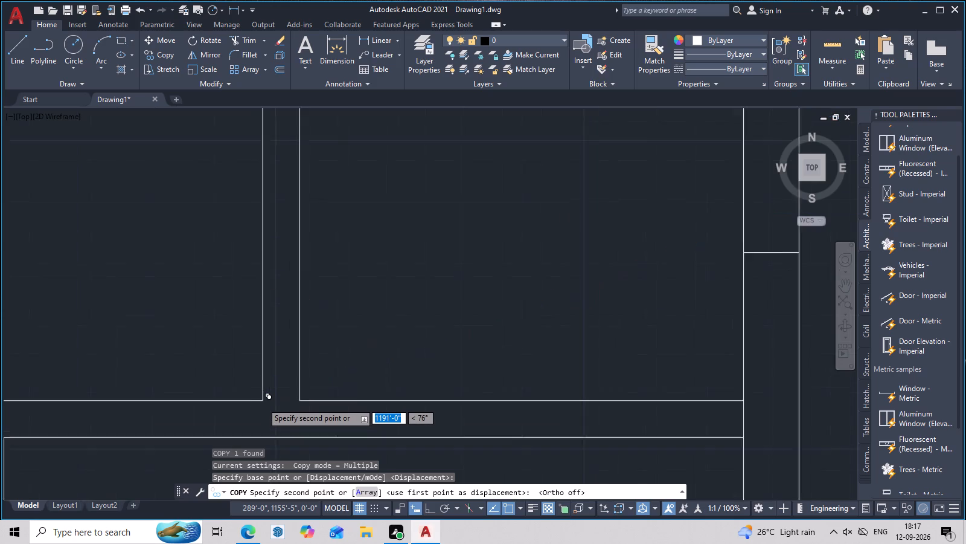
{"action": "scroll", "coordinate": [262, 403], "scroll_direction": "up", "scroll_amount": 2}
{"action": "left_click", "coordinate": [263, 402]}
{"action": "scroll", "coordinate": [392, 382], "scroll_direction": "down", "scroll_amount": 2}
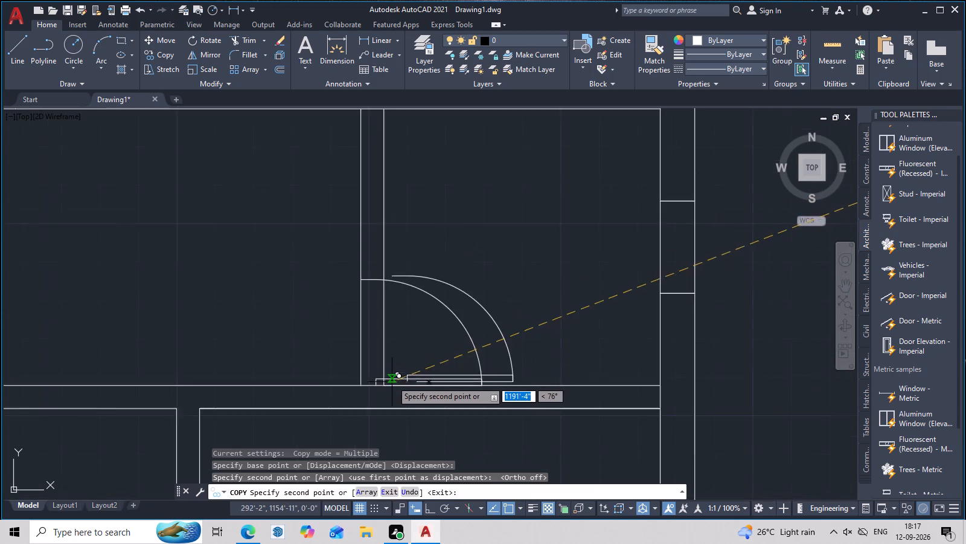
{"action": "scroll", "coordinate": [392, 379], "scroll_direction": "down", "scroll_amount": 3}
{"action": "middle_click", "coordinate": [496, 351]}
{"action": "key", "text": "Escape"}
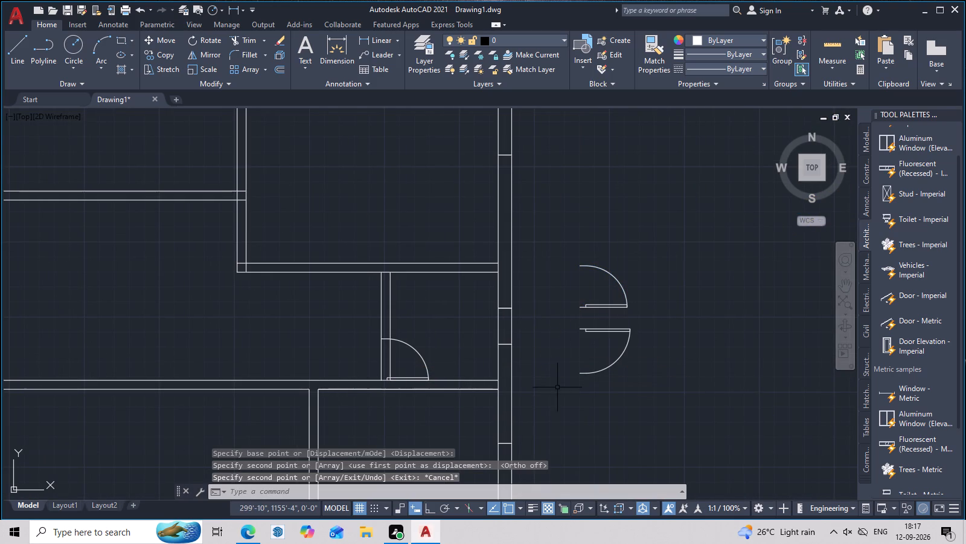
Trim the short vertical partition's right line across the new door opening, including the stub at the door leaf, and end trimming.
{"action": "type", "text": "tr"}
{"action": "key", "text": "space"}
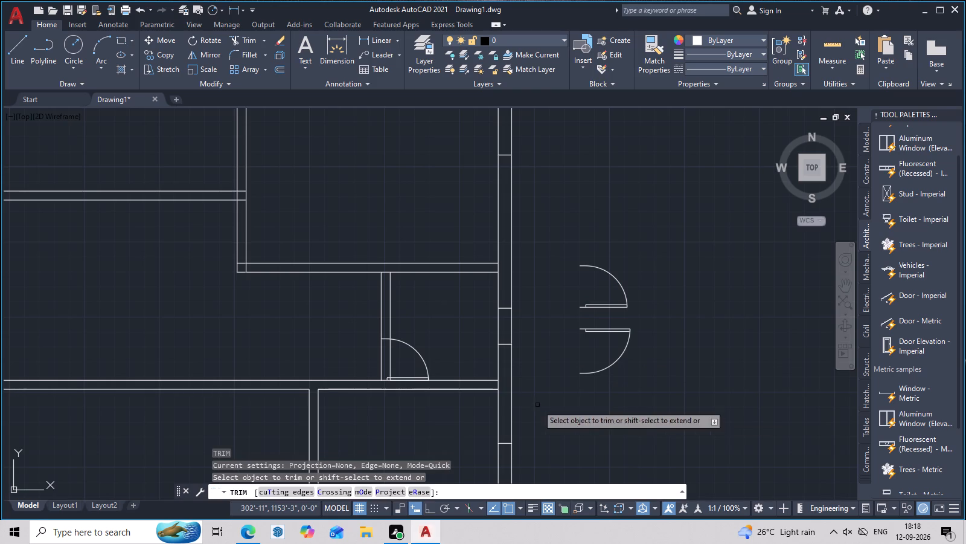
{"action": "left_click", "coordinate": [391, 369]}
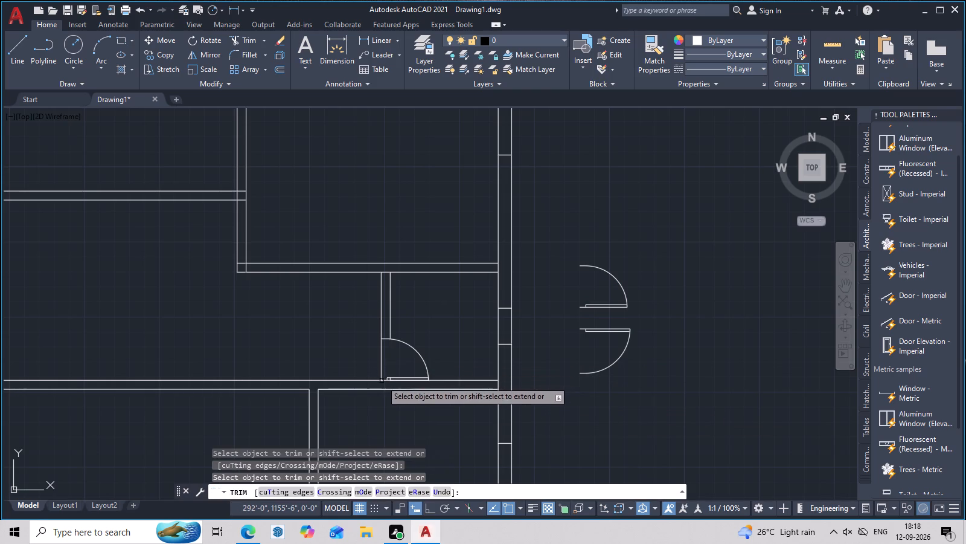
{"action": "scroll", "coordinate": [384, 381], "scroll_direction": "up", "scroll_amount": 6}
{"action": "left_click", "coordinate": [440, 354]}
{"action": "scroll", "coordinate": [426, 357], "scroll_direction": "down", "scroll_amount": 3}
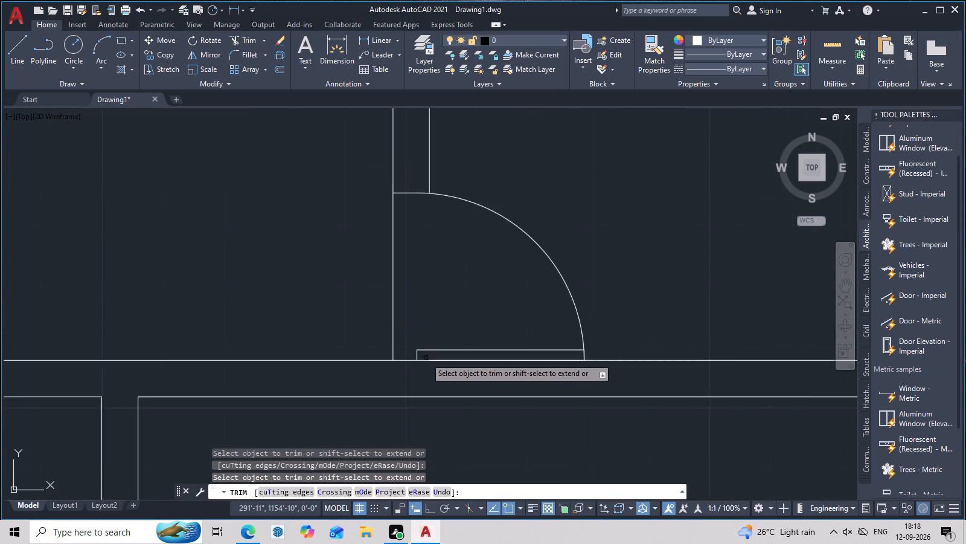
{"action": "scroll", "coordinate": [426, 358], "scroll_direction": "down", "scroll_amount": 2}
{"action": "middle_click_drag", "start_coordinate": [443, 351], "coordinate": [452, 364]}
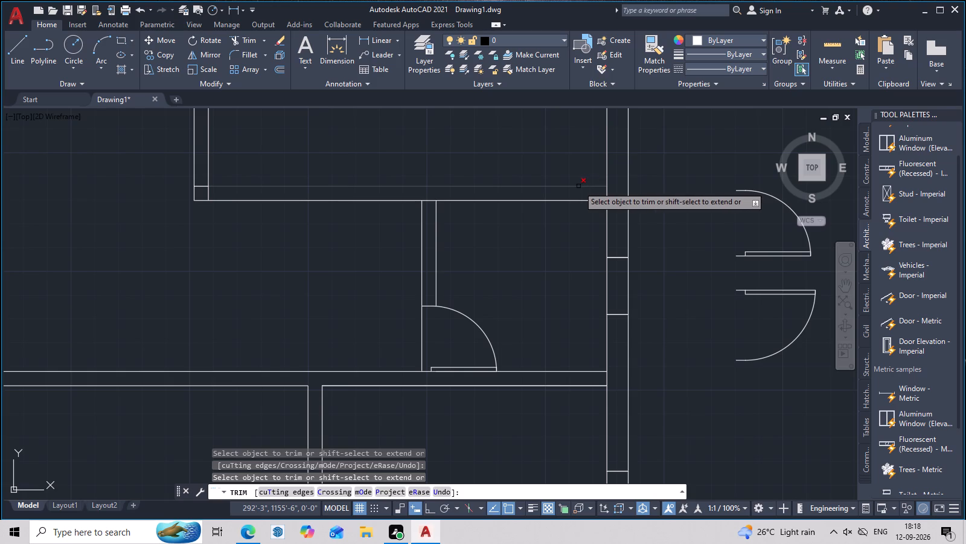
{"action": "middle_click_drag", "start_coordinate": [282, 236], "coordinate": [368, 258]}
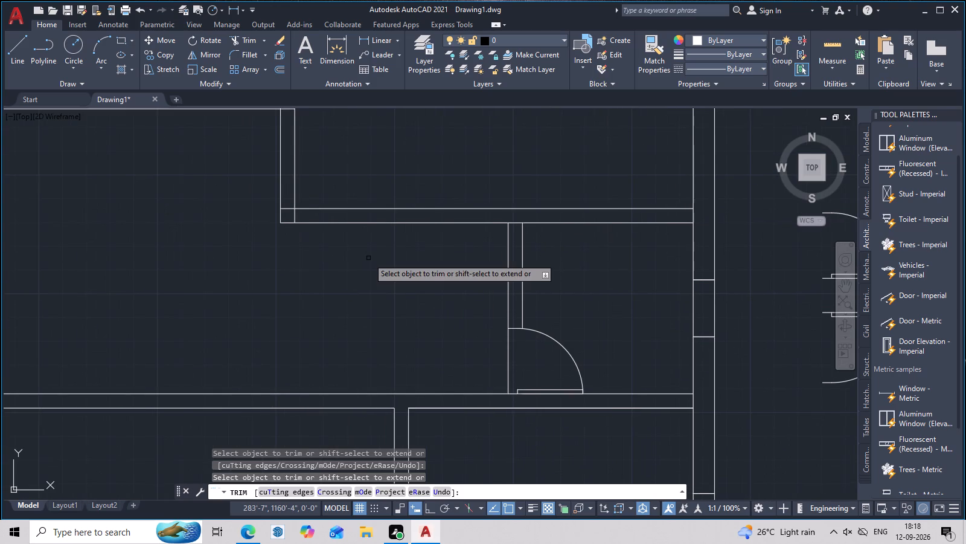
{"action": "middle_click_drag", "start_coordinate": [368, 258], "coordinate": [318, 283]}
{"action": "middle_click_drag", "start_coordinate": [474, 280], "coordinate": [320, 277]}
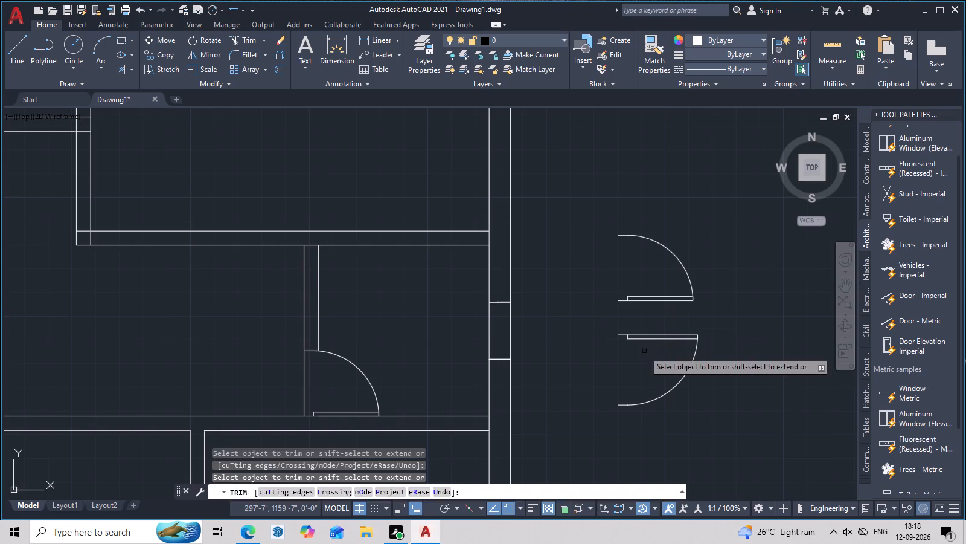
{"action": "key", "text": "Escape"}
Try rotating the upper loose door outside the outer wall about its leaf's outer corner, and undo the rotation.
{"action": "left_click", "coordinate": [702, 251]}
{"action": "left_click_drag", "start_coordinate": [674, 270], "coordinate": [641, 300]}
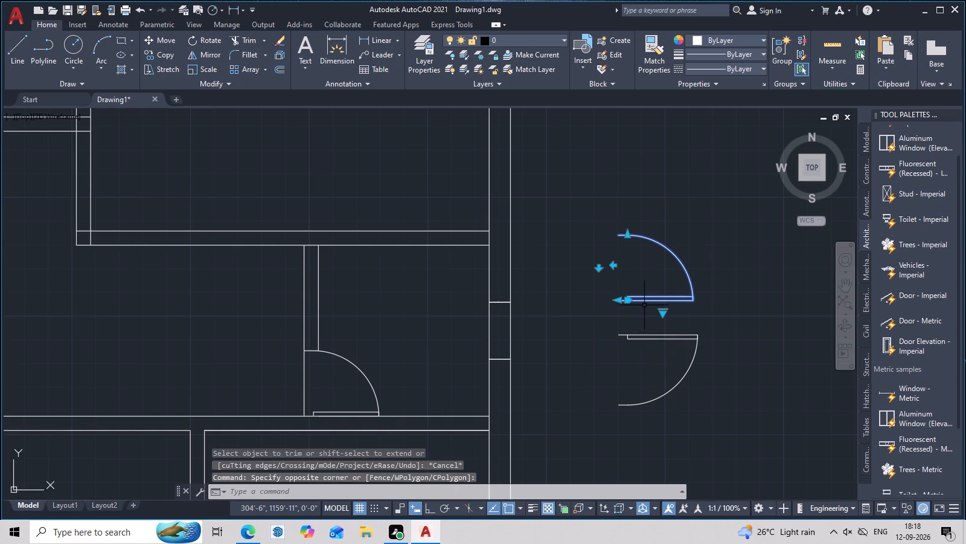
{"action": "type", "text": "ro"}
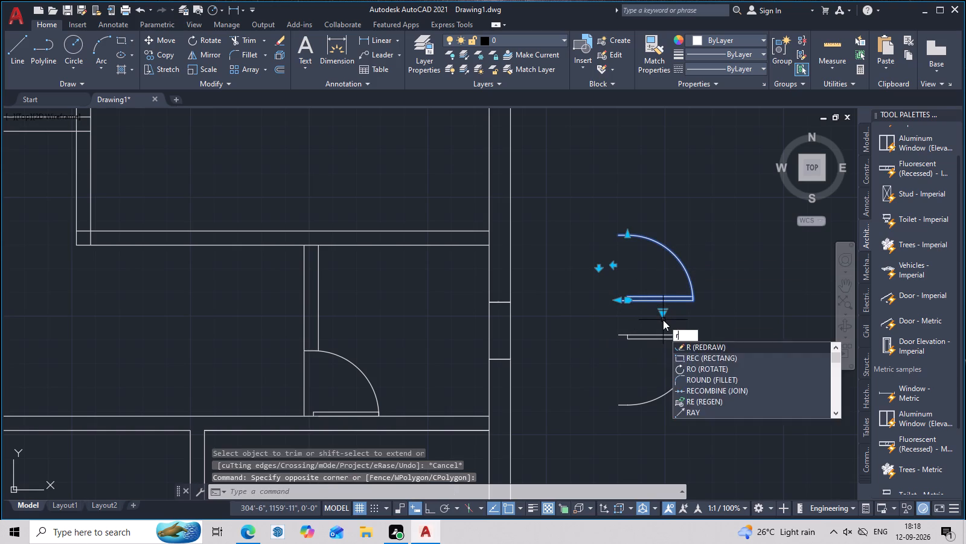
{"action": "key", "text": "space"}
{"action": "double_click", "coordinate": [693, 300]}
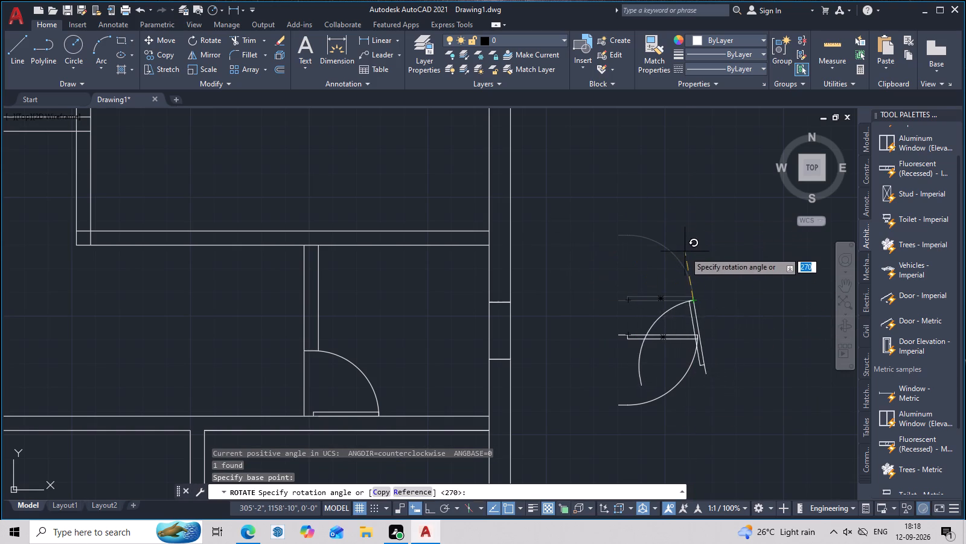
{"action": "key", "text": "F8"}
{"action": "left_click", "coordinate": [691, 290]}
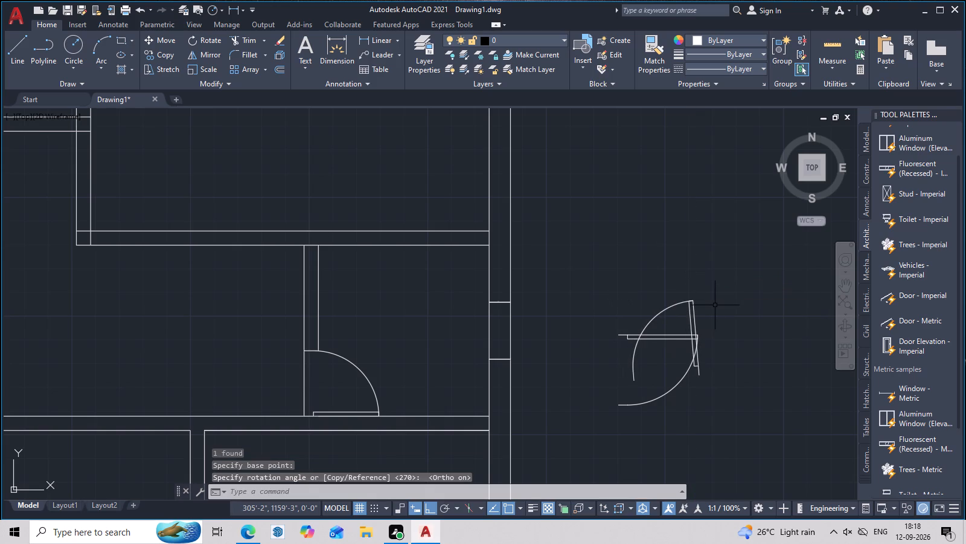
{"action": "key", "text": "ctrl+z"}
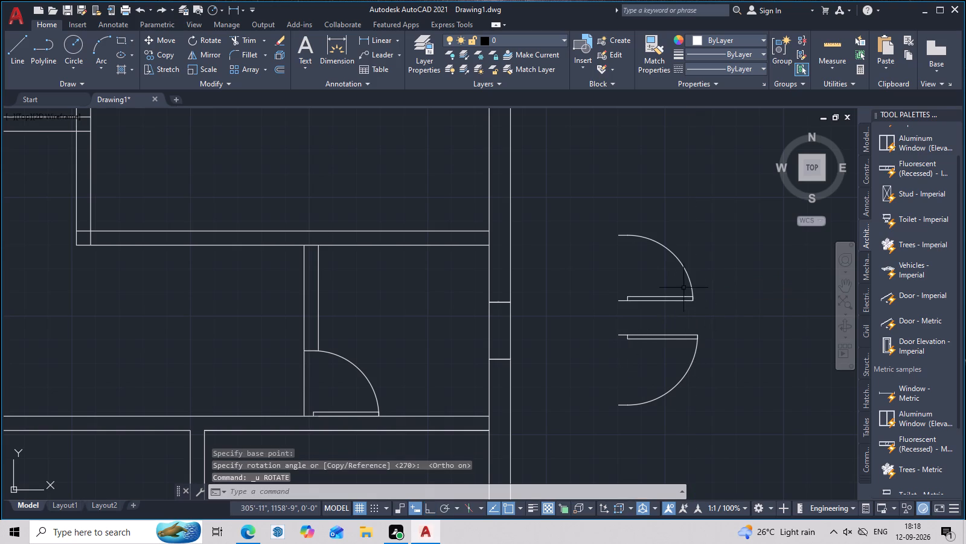
Rotate the upper loose door outside the outer wall 90 degrees about its leaf's outer corner, with Ortho on.
{"action": "left_click", "coordinate": [692, 285]}
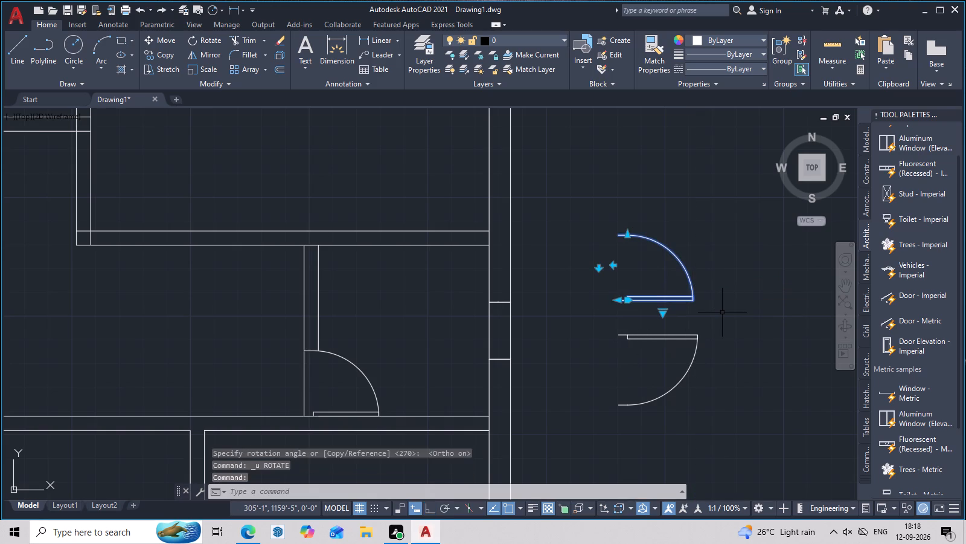
{"action": "key", "text": "r"}
{"action": "type", "text": "o"}
{"action": "key", "text": "space"}
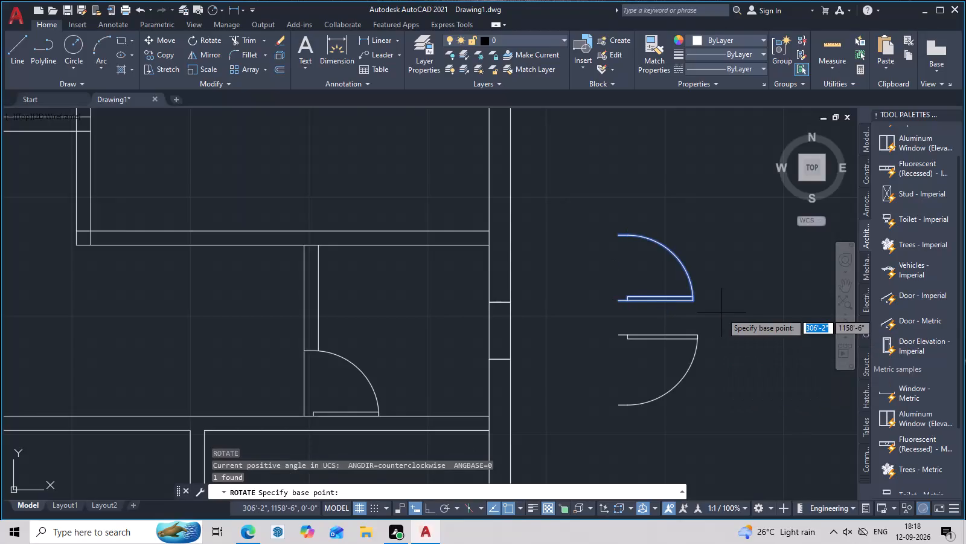
{"action": "left_click", "coordinate": [696, 301]}
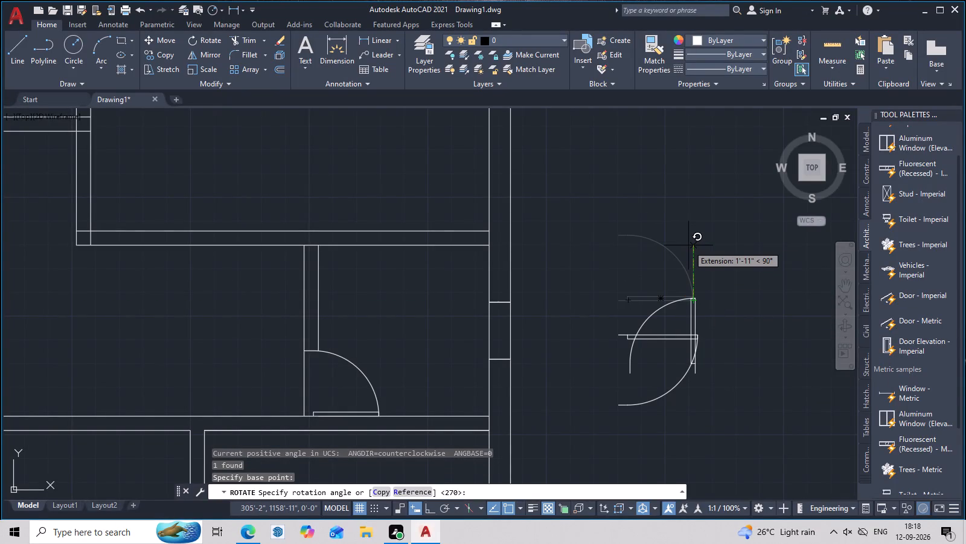
{"action": "key", "text": "F8"}
{"action": "double_click", "coordinate": [688, 245]}
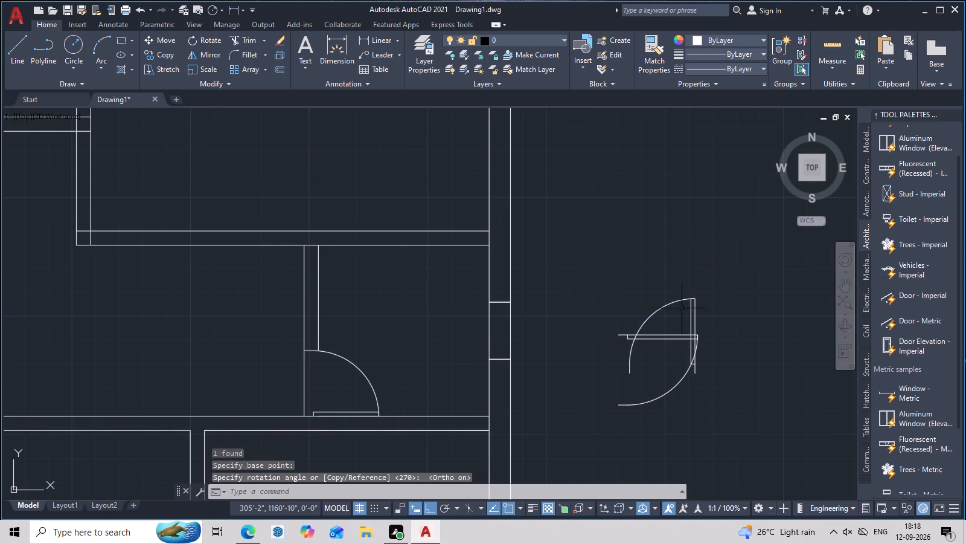
Mirror the rotated loose door across a vertical line on its east side, erasing the source door.
{"action": "left_click", "coordinate": [694, 312]}
{"action": "type", "text": "mi"}
{"action": "key", "text": "space"}
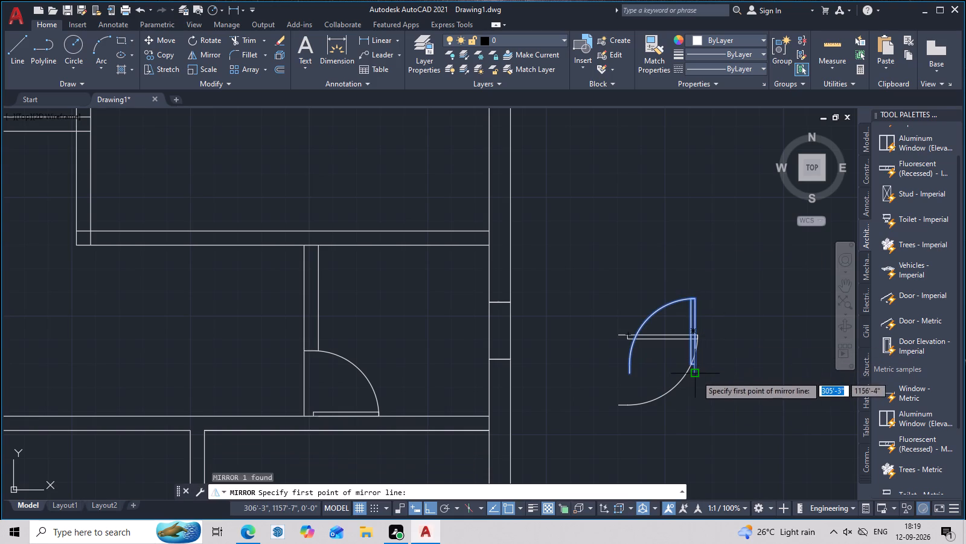
{"action": "left_click", "coordinate": [724, 377]}
{"action": "left_click", "coordinate": [731, 294]}
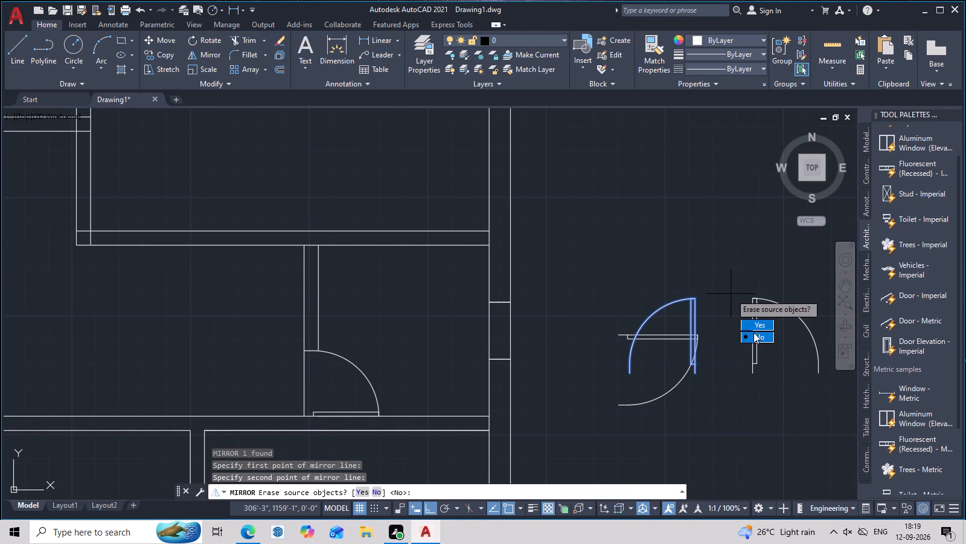
{"action": "left_click", "coordinate": [758, 320]}
{"action": "left_click", "coordinate": [731, 294]}
{"action": "key", "text": "Escape"}
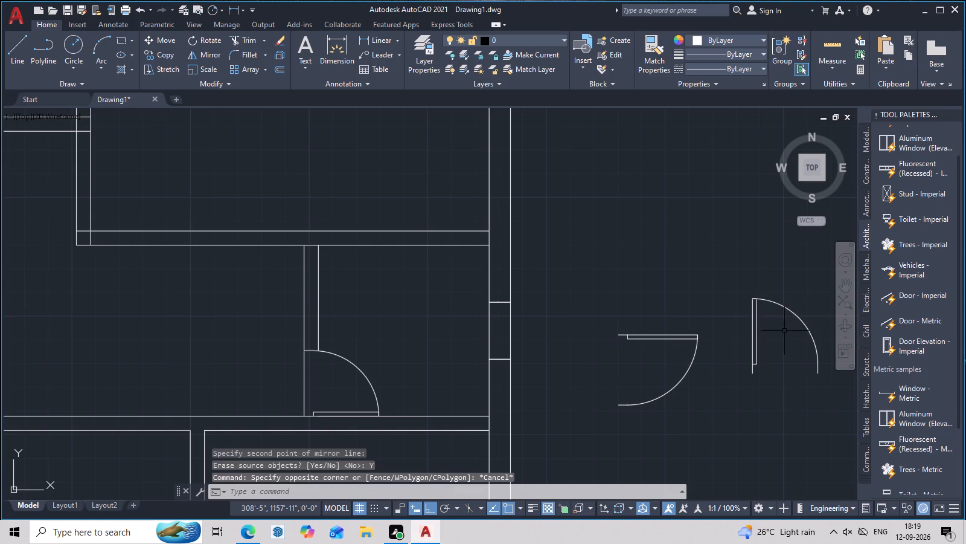
Copy the mirrored door to the upper-right room's southwest corner, its leaf against the vertical partition and base on the lower partition line.
{"action": "left_click", "coordinate": [800, 323]}
{"action": "right_click", "coordinate": [800, 323]}
{"action": "left_click", "coordinate": [801, 323]}
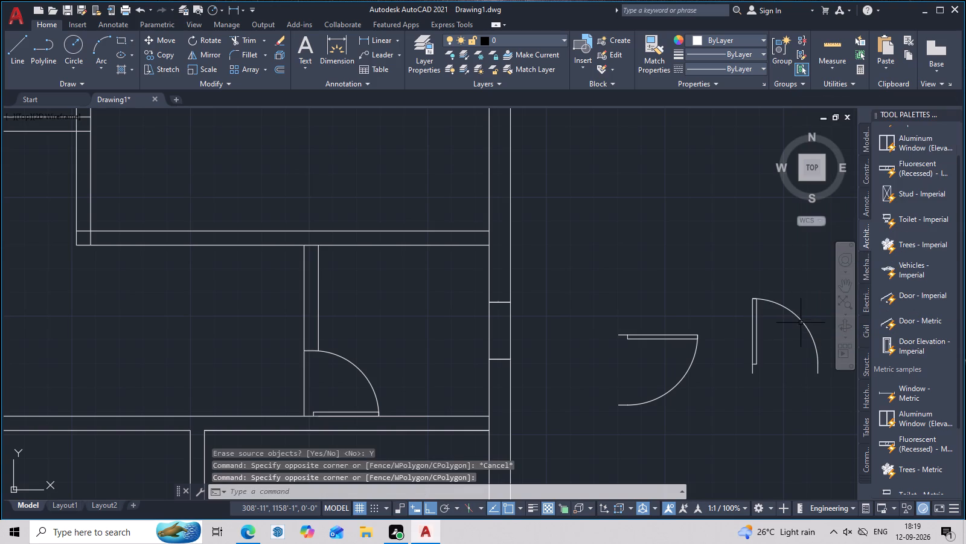
{"action": "left_click", "coordinate": [803, 323]}
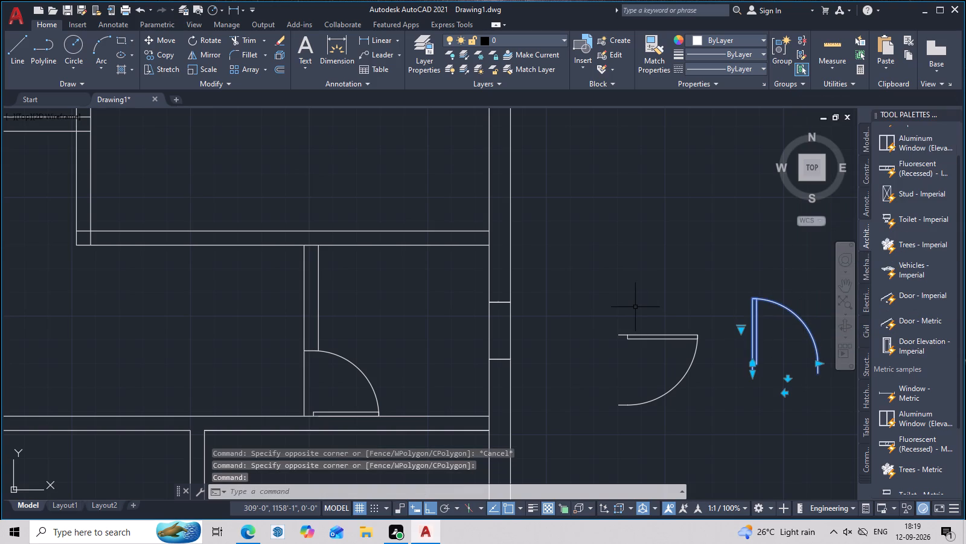
{"action": "type", "text": "co"}
{"action": "key", "text": "space"}
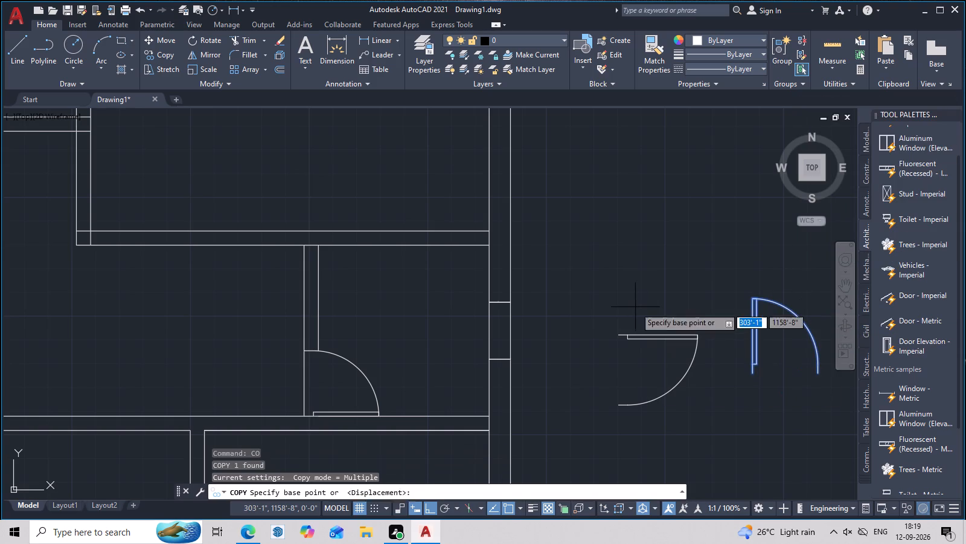
{"action": "left_click", "coordinate": [751, 374]}
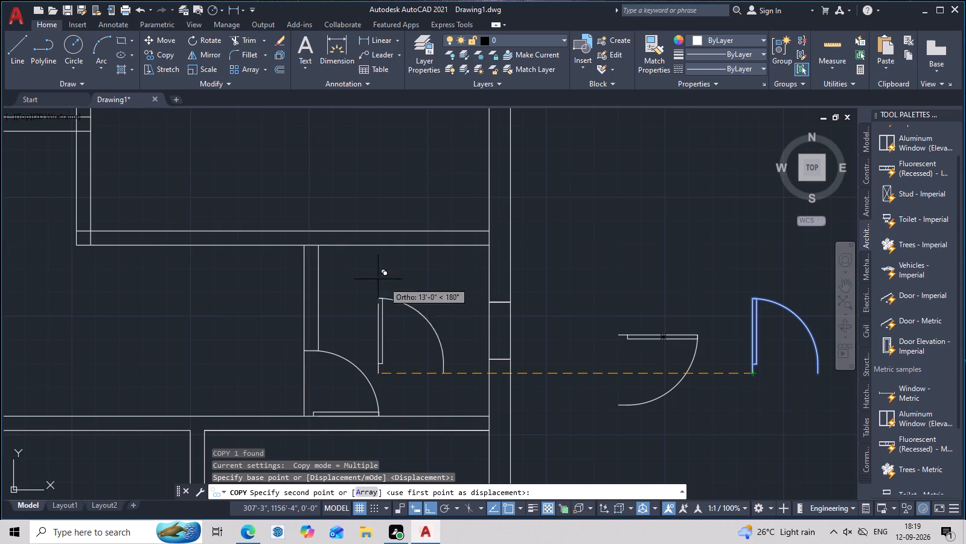
{"action": "key", "text": "F8"}
{"action": "middle_click_drag", "start_coordinate": [145, 229], "coordinate": [179, 233]}
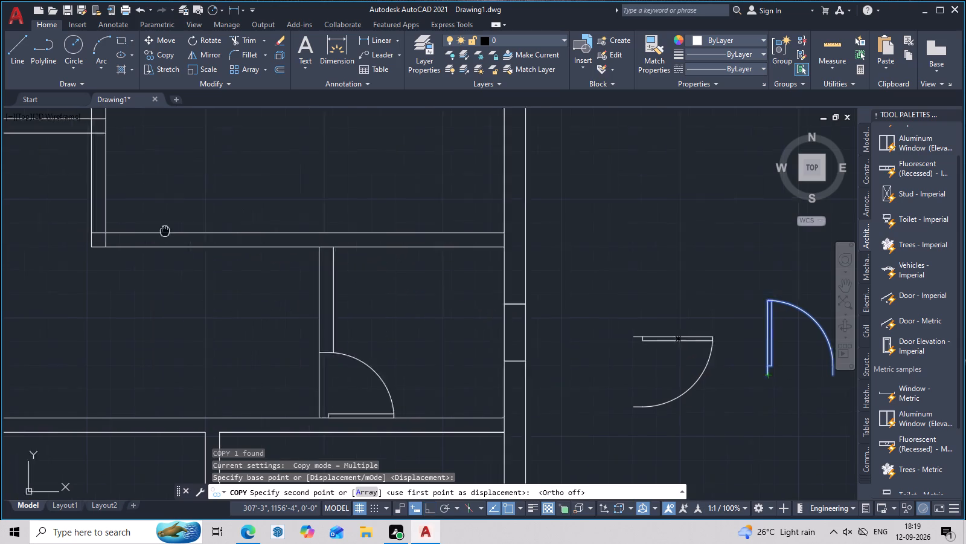
{"action": "middle_click_drag", "start_coordinate": [179, 233], "coordinate": [285, 257]}
{"action": "scroll", "coordinate": [275, 259], "scroll_direction": "up", "scroll_amount": 2}
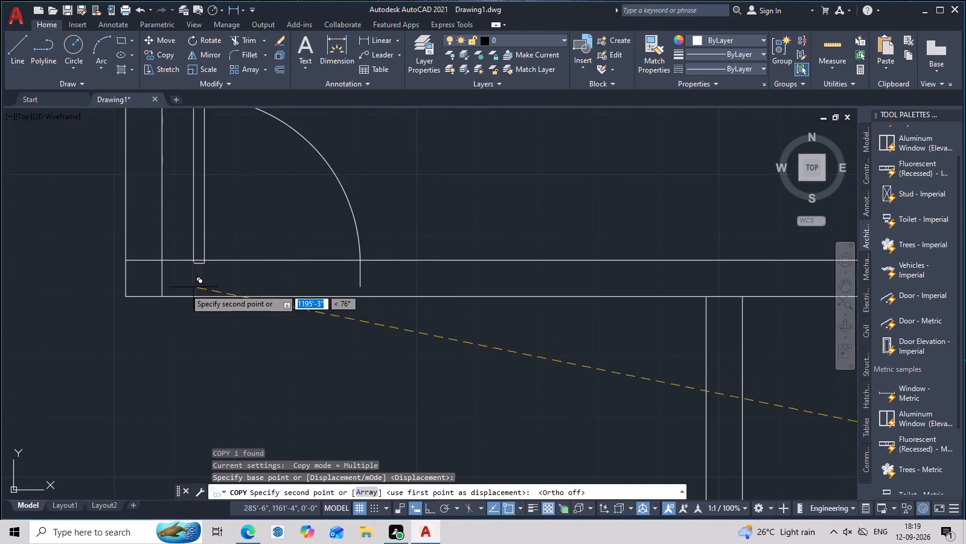
{"action": "left_click", "coordinate": [164, 294]}
{"action": "key", "text": "Escape"}
Trim the horizontal partition's upper line across the new door opening, including the pieces at the leaf and inside the vertical partition.
{"action": "scroll", "coordinate": [265, 283], "scroll_direction": "down", "scroll_amount": 2}
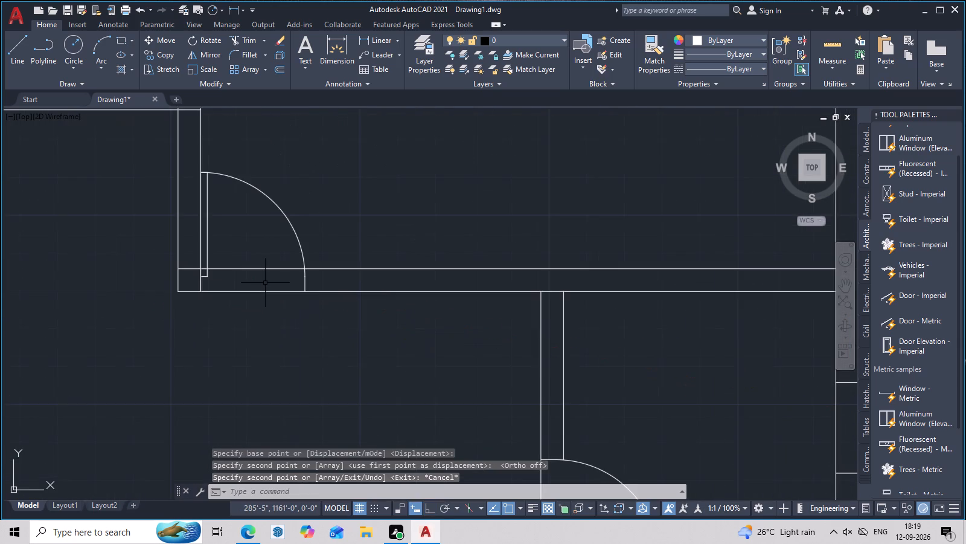
{"action": "middle_click_drag", "start_coordinate": [269, 286], "coordinate": [398, 309]}
{"action": "type", "text": "tr"}
{"action": "key", "text": "space"}
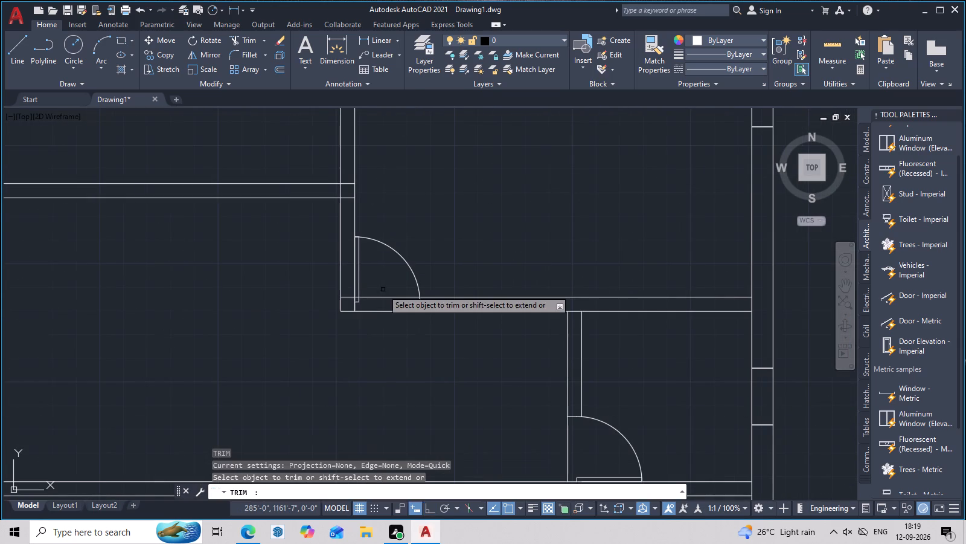
{"action": "left_click", "coordinate": [386, 296]}
{"action": "scroll", "coordinate": [342, 283], "scroll_direction": "up", "scroll_amount": 2}
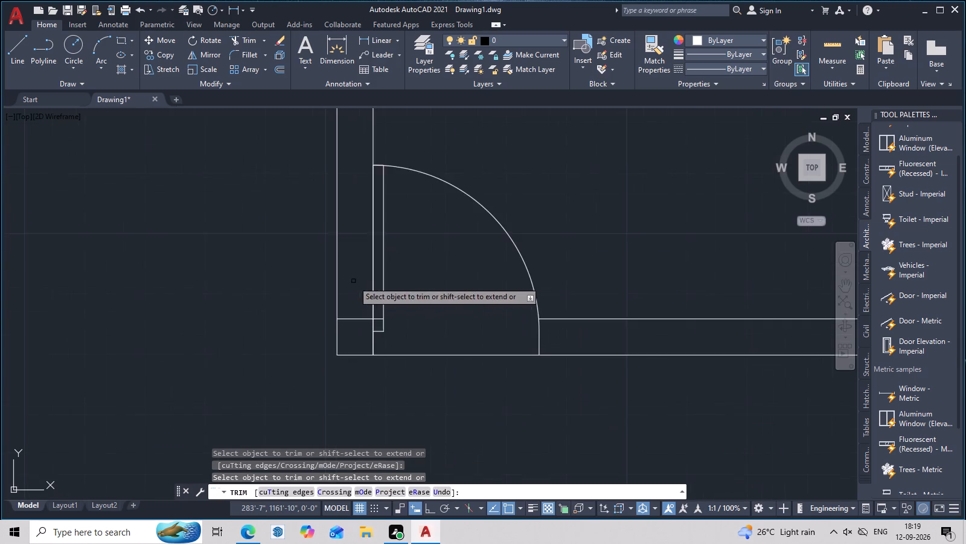
{"action": "scroll", "coordinate": [393, 294], "scroll_direction": "down", "scroll_amount": 4}
{"action": "scroll", "coordinate": [392, 308], "scroll_direction": "up", "scroll_amount": 3}
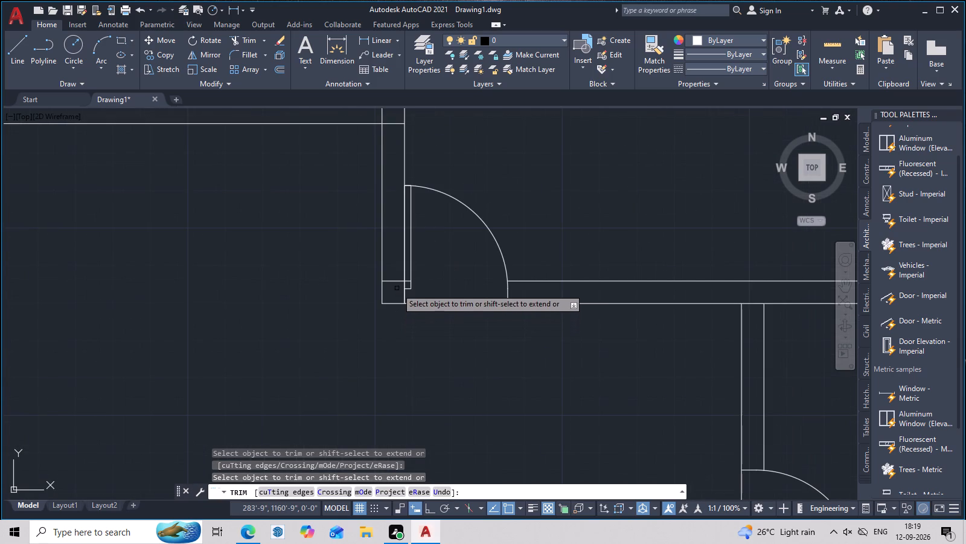
{"action": "double_click", "coordinate": [397, 279]}
{"action": "scroll", "coordinate": [407, 285], "scroll_direction": "up", "scroll_amount": 6}
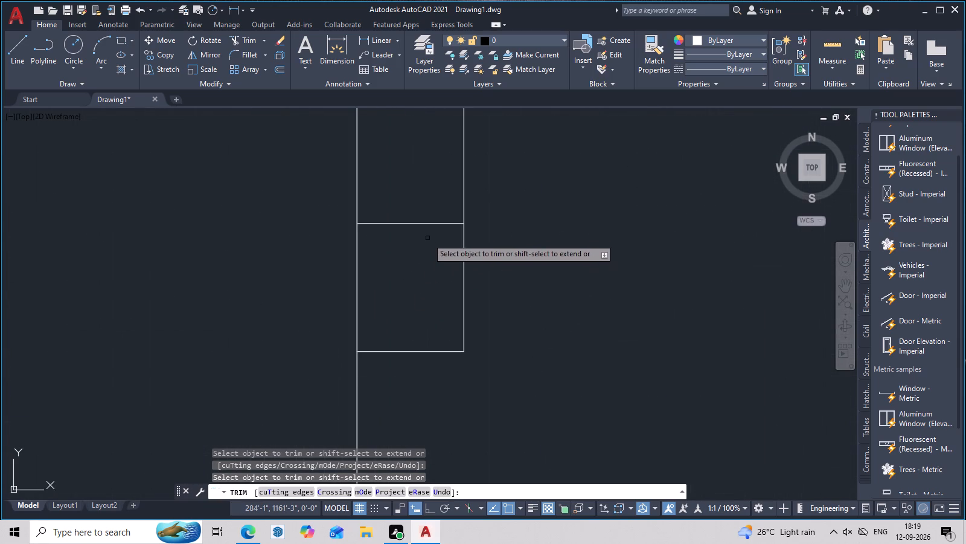
{"action": "double_click", "coordinate": [435, 220]}
{"action": "left_click", "coordinate": [429, 233]}
{"action": "scroll", "coordinate": [421, 253], "scroll_direction": "down", "scroll_amount": 5}
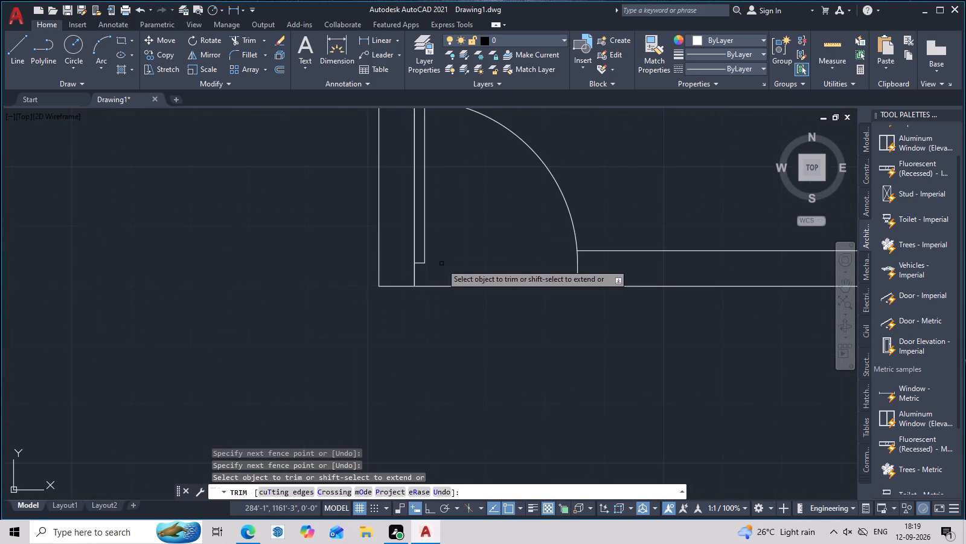
{"action": "middle_click_drag", "start_coordinate": [476, 305], "coordinate": [491, 284]}
{"action": "key", "text": "Escape"}
Draw a short closing line across the upper-left room's horizontal partition, slightly west of its middle.
{"action": "scroll", "coordinate": [501, 257], "scroll_direction": "down", "scroll_amount": 6}
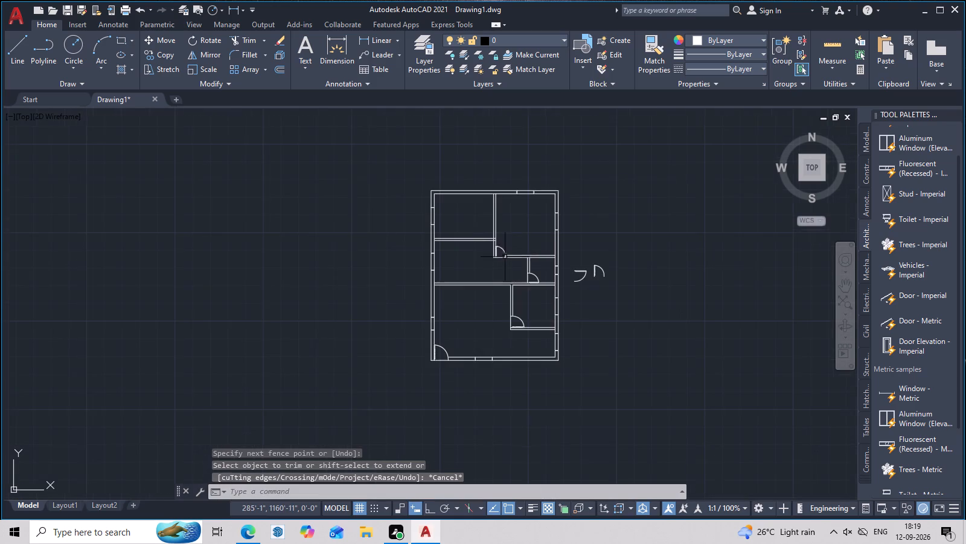
{"action": "middle_click_drag", "start_coordinate": [530, 274], "coordinate": [538, 328]}
{"action": "scroll", "coordinate": [587, 342], "scroll_direction": "up", "scroll_amount": 3}
{"action": "scroll", "coordinate": [587, 341], "scroll_direction": "down", "scroll_amount": 2}
{"action": "middle_click_drag", "start_coordinate": [618, 395], "coordinate": [621, 388]}
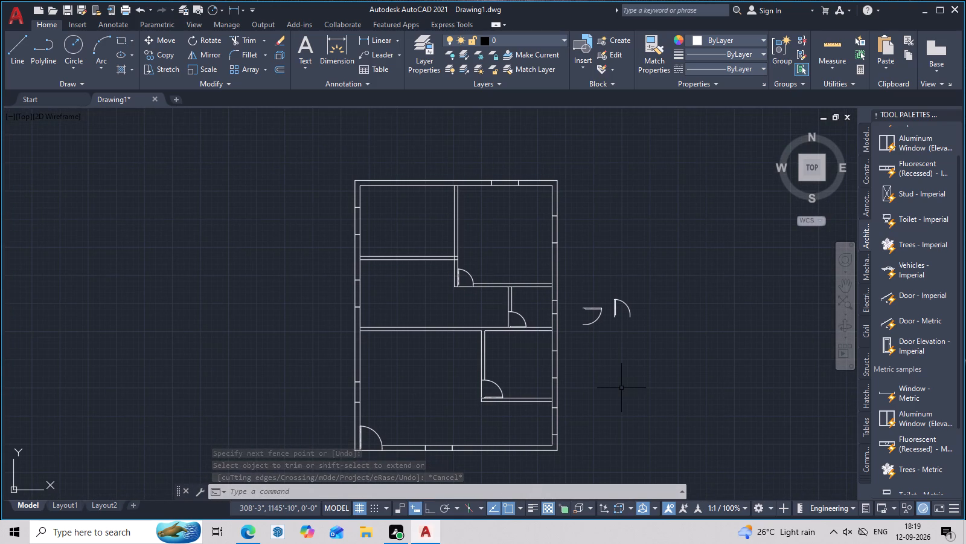
{"action": "middle_click_drag", "start_coordinate": [398, 319], "coordinate": [548, 338]}
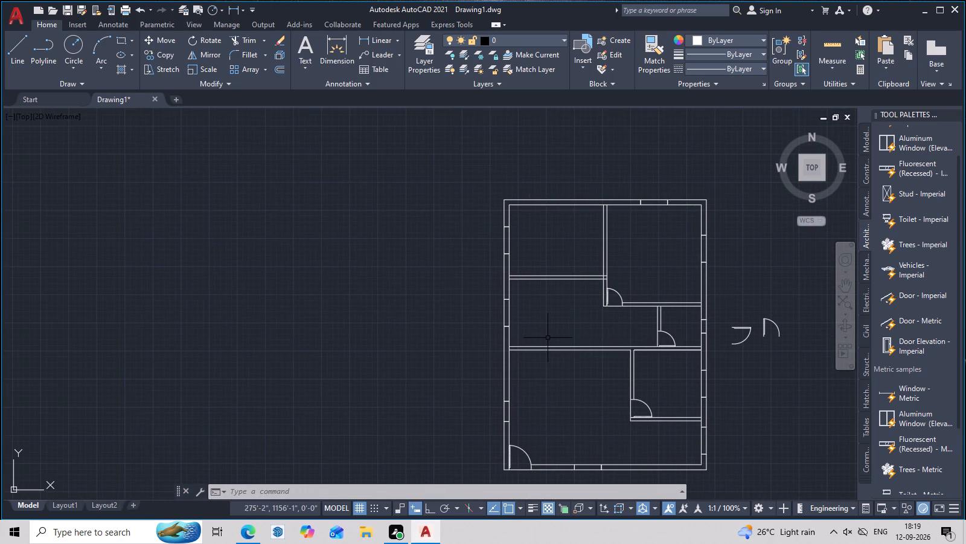
{"action": "type", "text": "l"}
{"action": "key", "text": "space"}
{"action": "scroll", "coordinate": [494, 297], "scroll_direction": "up", "scroll_amount": 2}
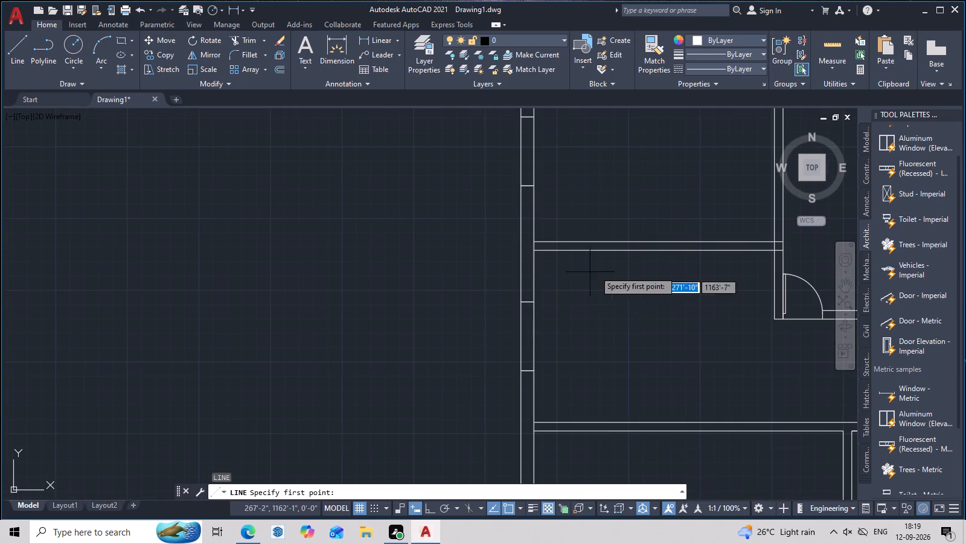
{"action": "scroll", "coordinate": [639, 257], "scroll_direction": "up", "scroll_amount": 1}
{"action": "left_click", "coordinate": [649, 244]}
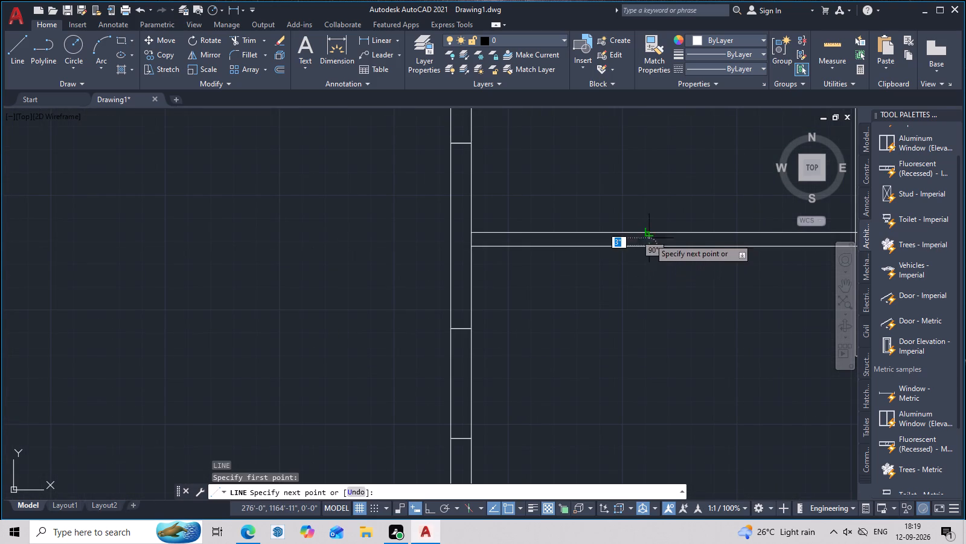
{"action": "left_click", "coordinate": [648, 230]}
{"action": "key", "text": "Escape"}
Trim both partition lines from the closing line east to the vertical partition, including the two pieces inside that partition.
{"action": "middle_click_drag", "start_coordinate": [637, 299], "coordinate": [526, 316]}
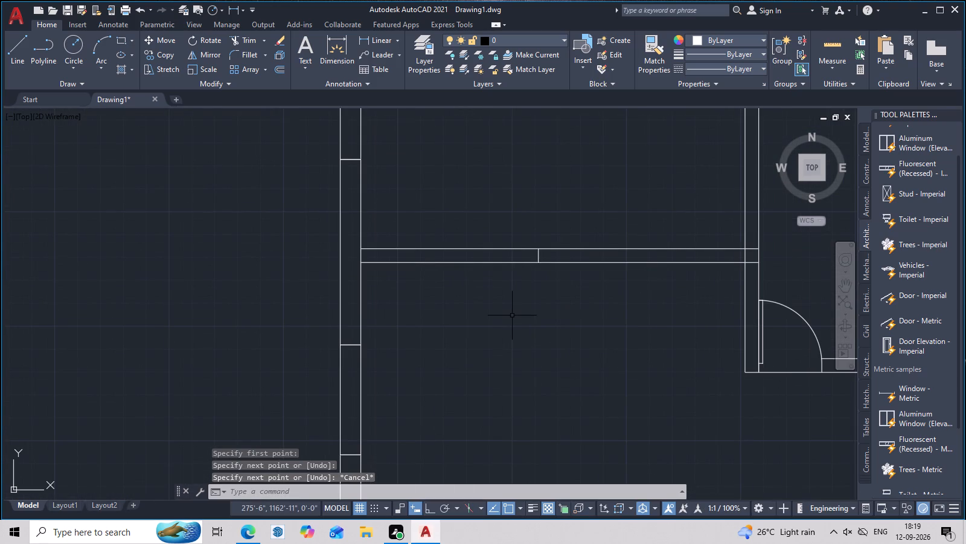
{"action": "type", "text": "tr"}
{"action": "key", "text": "space"}
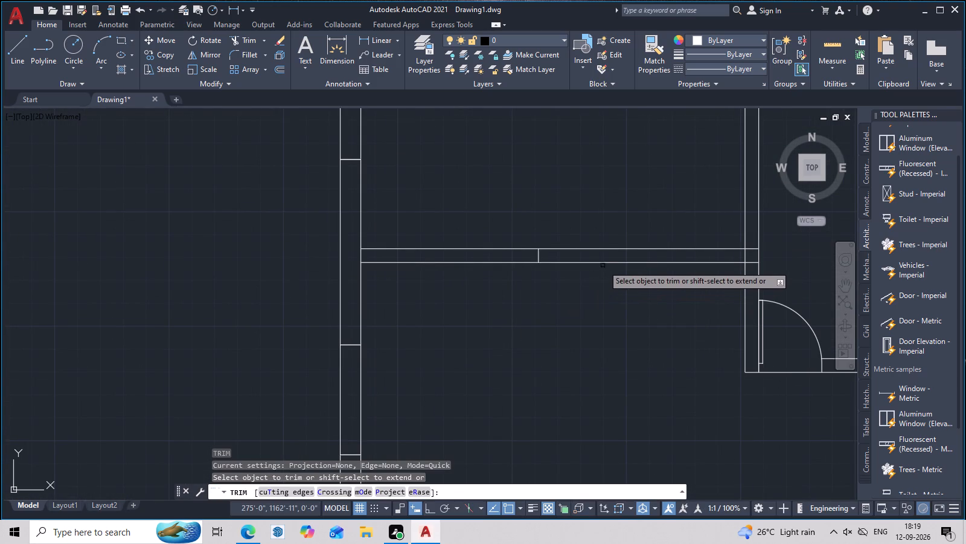
{"action": "left_click", "coordinate": [607, 262]}
{"action": "left_click", "coordinate": [617, 247]}
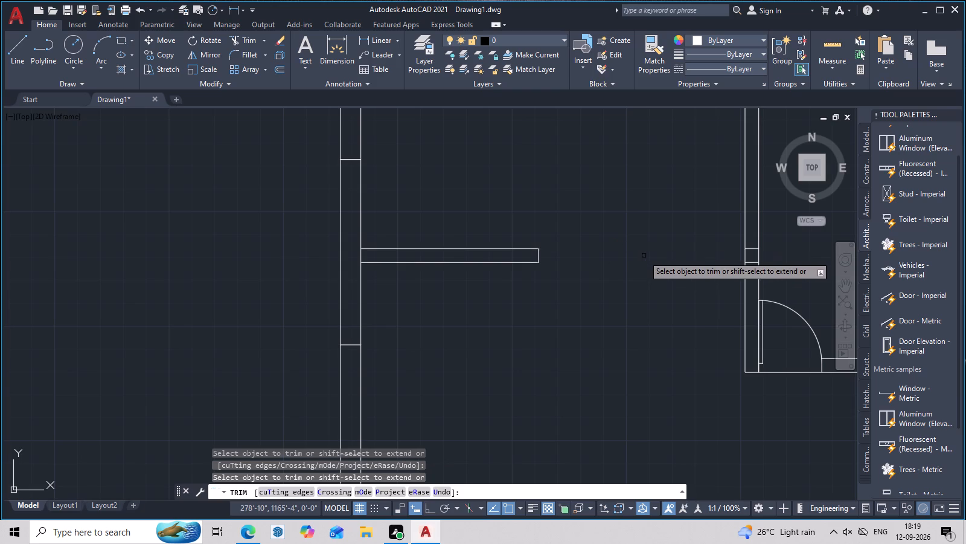
{"action": "middle_click_drag", "start_coordinate": [643, 276], "coordinate": [508, 291]}
{"action": "scroll", "coordinate": [619, 281], "scroll_direction": "up", "scroll_amount": 3}
{"action": "left_click", "coordinate": [612, 265]}
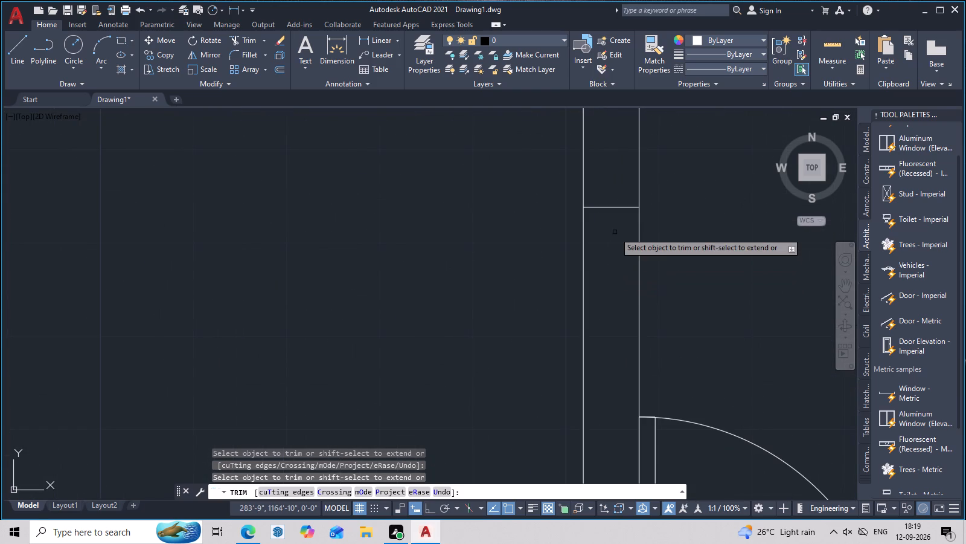
{"action": "left_click", "coordinate": [618, 206]}
{"action": "scroll", "coordinate": [593, 225], "scroll_direction": "down", "scroll_amount": 6}
{"action": "middle_click_drag", "start_coordinate": [616, 265], "coordinate": [607, 266]}
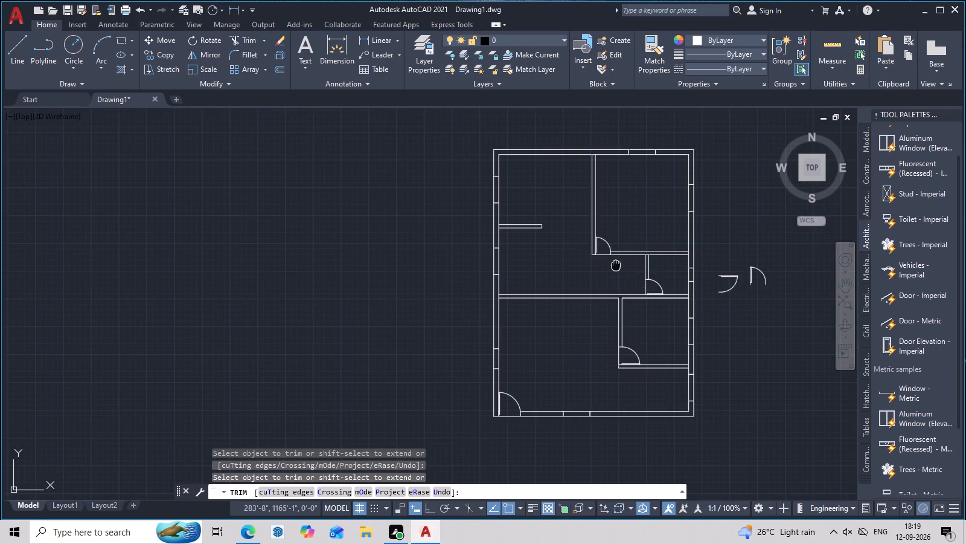
{"action": "middle_click_drag", "start_coordinate": [607, 266], "coordinate": [545, 266]}
{"action": "key", "text": "Escape"}
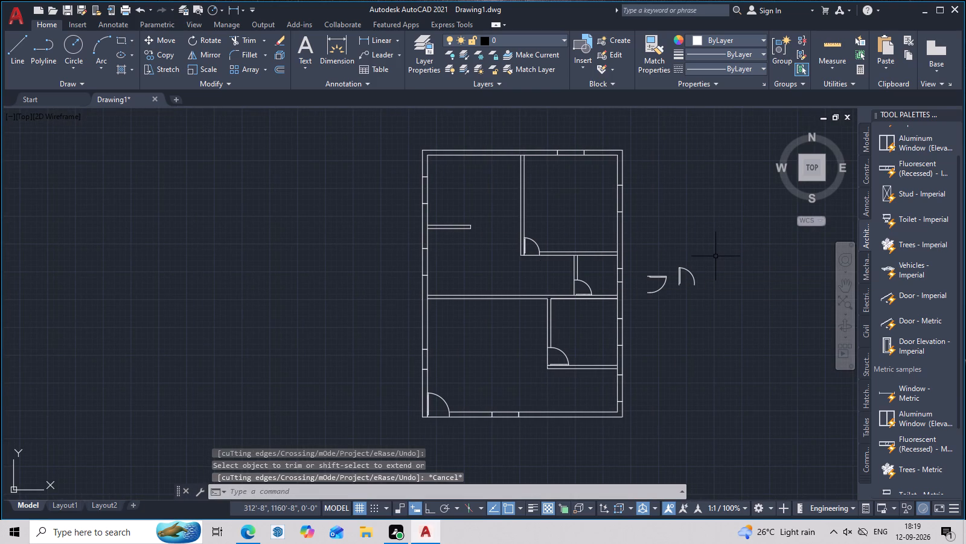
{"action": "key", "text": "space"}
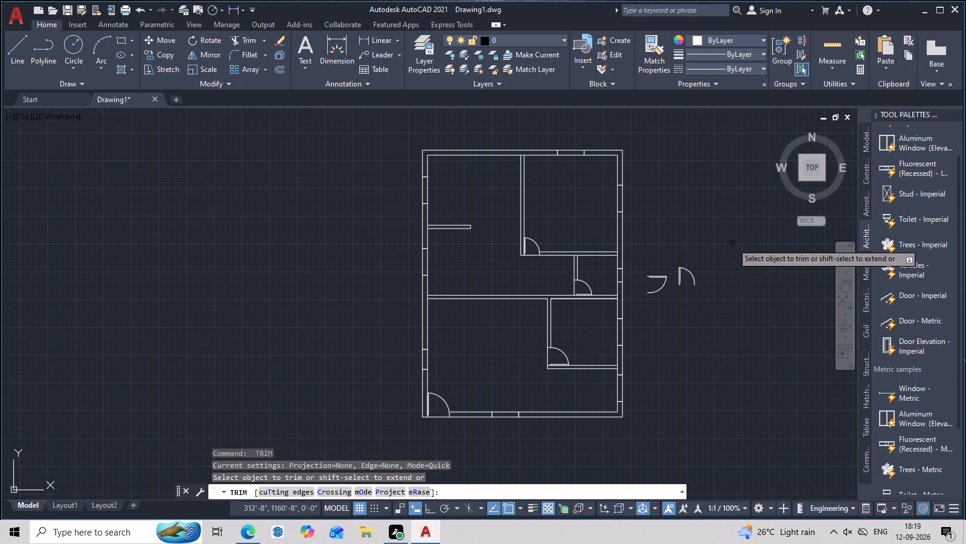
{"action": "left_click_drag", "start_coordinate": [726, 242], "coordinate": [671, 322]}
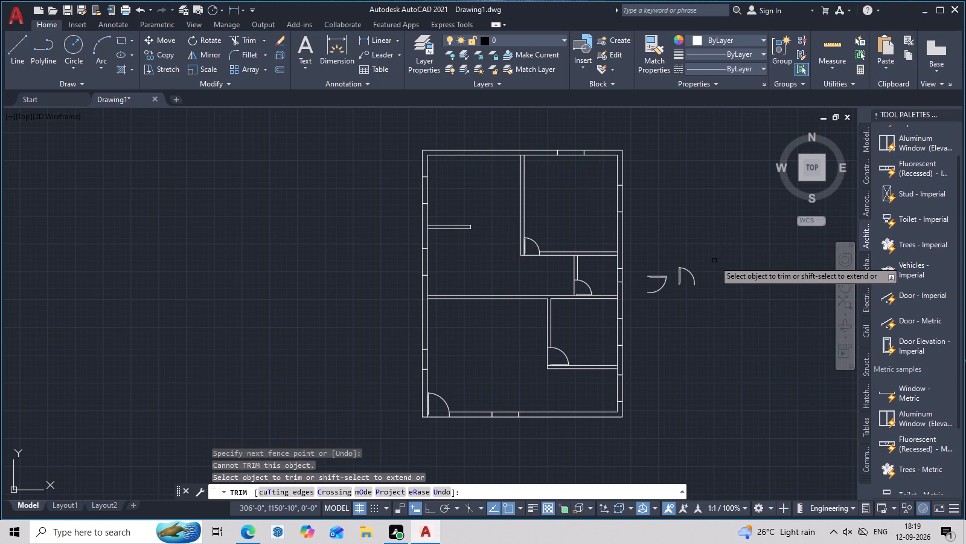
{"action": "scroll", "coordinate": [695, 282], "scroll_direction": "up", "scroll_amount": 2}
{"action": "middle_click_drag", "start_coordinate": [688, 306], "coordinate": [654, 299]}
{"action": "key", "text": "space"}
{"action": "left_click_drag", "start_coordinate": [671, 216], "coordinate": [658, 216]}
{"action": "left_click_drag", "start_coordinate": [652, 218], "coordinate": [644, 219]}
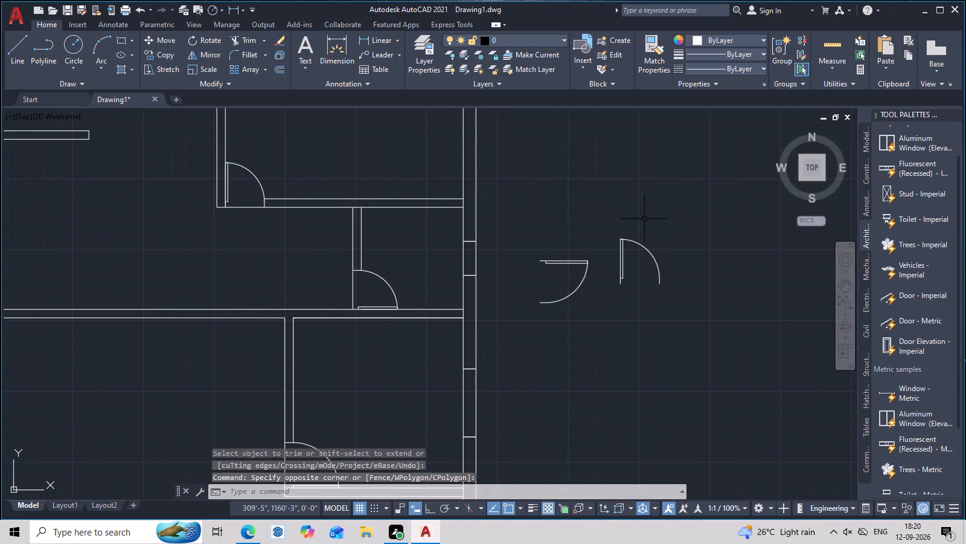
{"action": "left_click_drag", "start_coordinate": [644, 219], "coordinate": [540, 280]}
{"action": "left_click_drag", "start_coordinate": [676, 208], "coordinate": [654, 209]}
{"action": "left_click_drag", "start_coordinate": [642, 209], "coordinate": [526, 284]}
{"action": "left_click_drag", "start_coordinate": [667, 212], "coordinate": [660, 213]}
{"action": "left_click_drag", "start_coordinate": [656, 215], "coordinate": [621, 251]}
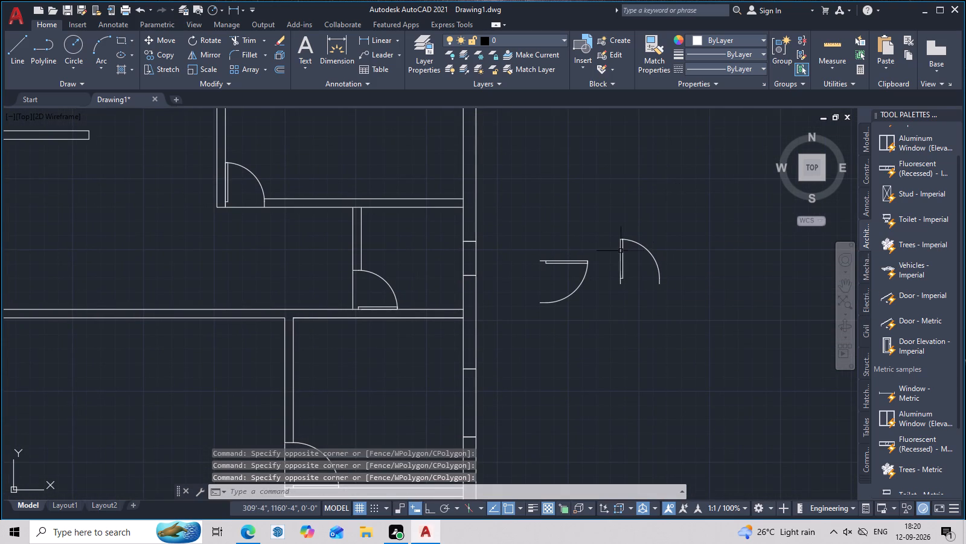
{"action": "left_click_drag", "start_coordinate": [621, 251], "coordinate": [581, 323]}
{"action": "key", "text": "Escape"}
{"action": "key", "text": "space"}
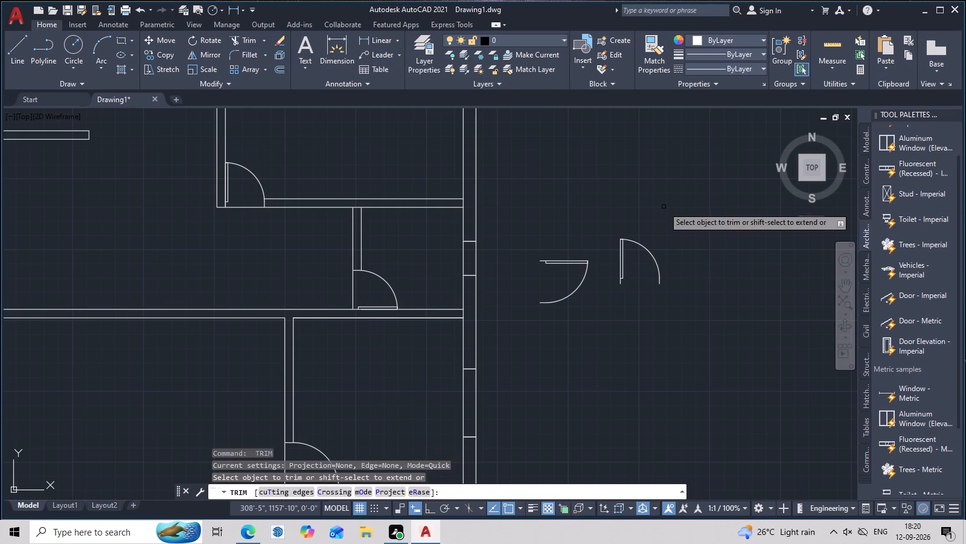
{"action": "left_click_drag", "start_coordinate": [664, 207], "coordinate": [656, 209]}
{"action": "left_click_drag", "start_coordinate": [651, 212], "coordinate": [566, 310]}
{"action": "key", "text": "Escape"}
Erase the two leftover doors lying outside the plan, east of the outer wall.
{"action": "left_click_drag", "start_coordinate": [663, 228], "coordinate": [570, 311]}
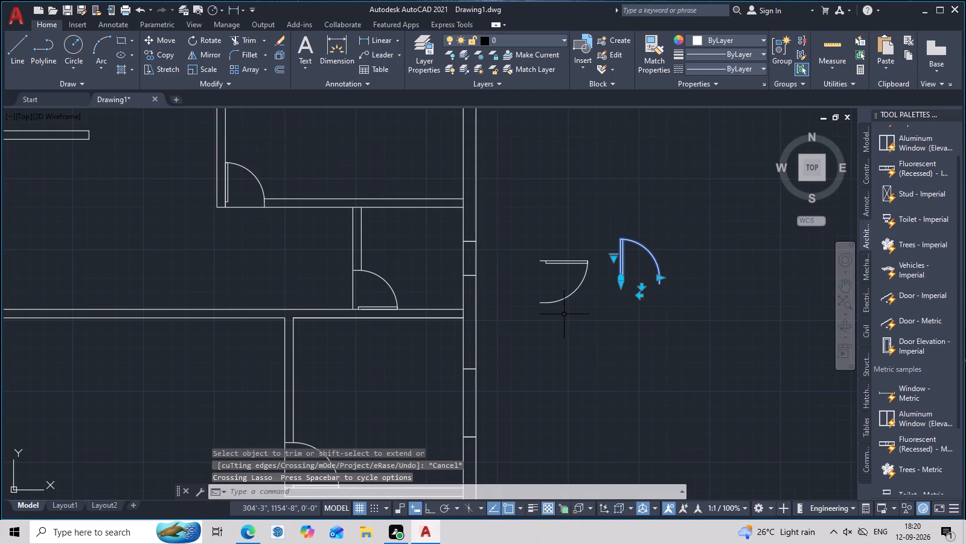
{"action": "key", "text": "Delete"}
{"action": "left_click_drag", "start_coordinate": [618, 186], "coordinate": [555, 294]}
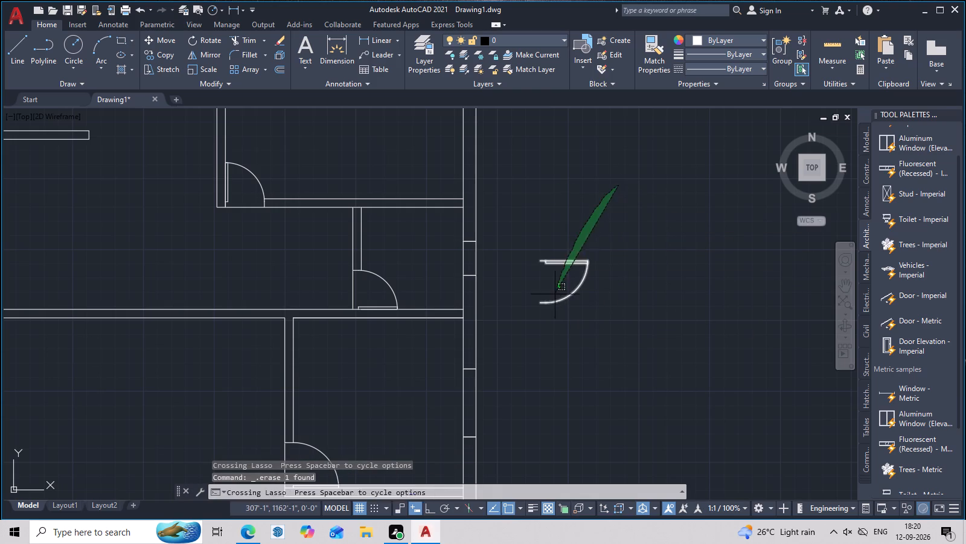
{"action": "left_click_drag", "start_coordinate": [555, 294], "coordinate": [546, 328]}
{"action": "key", "text": "Delete"}
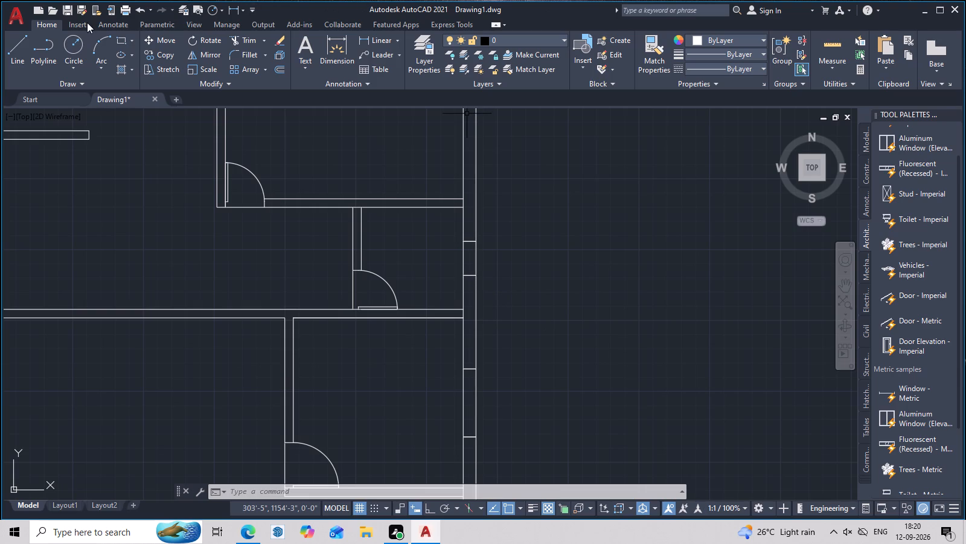
Draw a short closing line across the long horizontal partition north of the lower-left room, west of the lower-right room's vertical partition.
{"action": "scroll", "coordinate": [301, 51], "scroll_direction": "down", "scroll_amount": 2}
{"action": "scroll", "coordinate": [290, 190], "scroll_direction": "down", "scroll_amount": 2}
{"action": "middle_click_drag", "start_coordinate": [246, 260], "coordinate": [376, 329]}
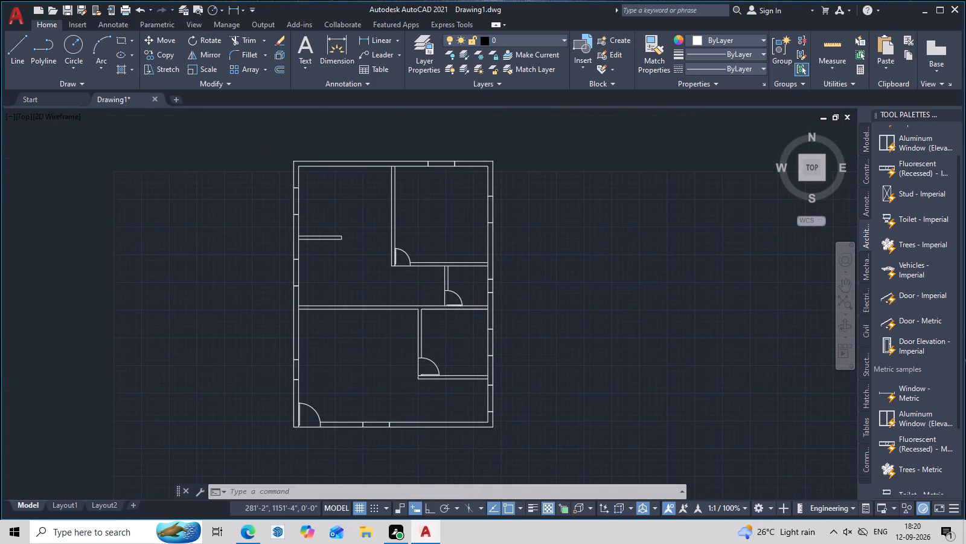
{"action": "middle_click_drag", "start_coordinate": [287, 394], "coordinate": [372, 396]}
{"action": "scroll", "coordinate": [471, 319], "scroll_direction": "up", "scroll_amount": 2}
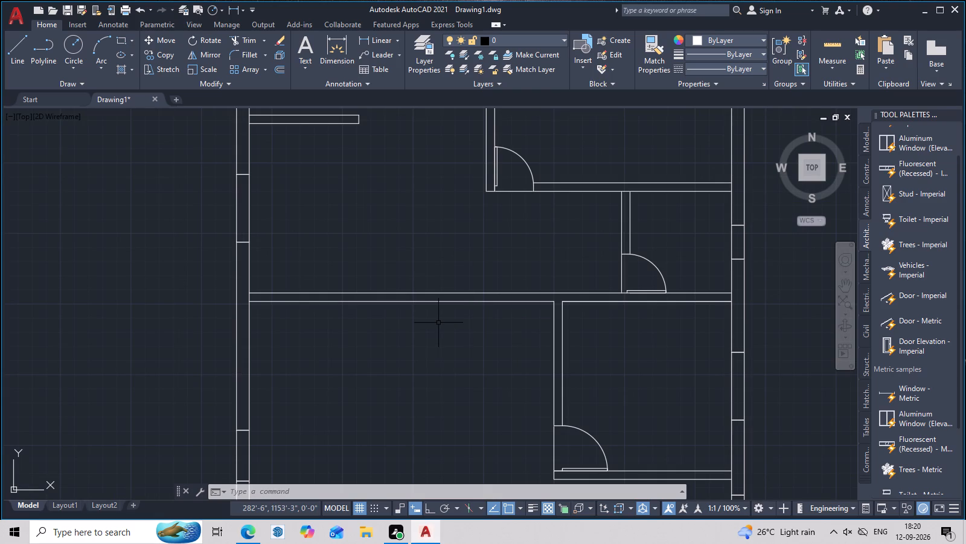
{"action": "type", "text": "l"}
{"action": "key", "text": "space"}
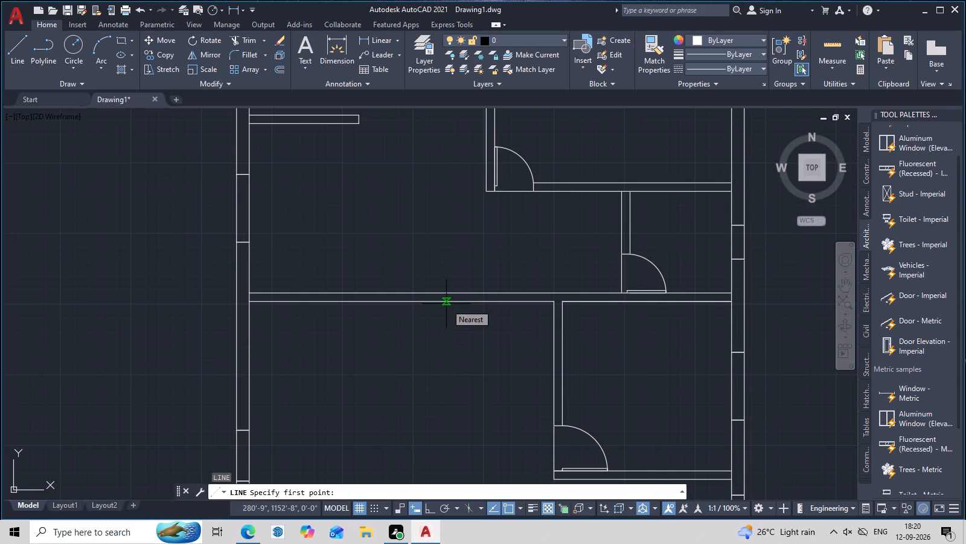
{"action": "double_click", "coordinate": [423, 304]}
{"action": "left_click", "coordinate": [423, 295]}
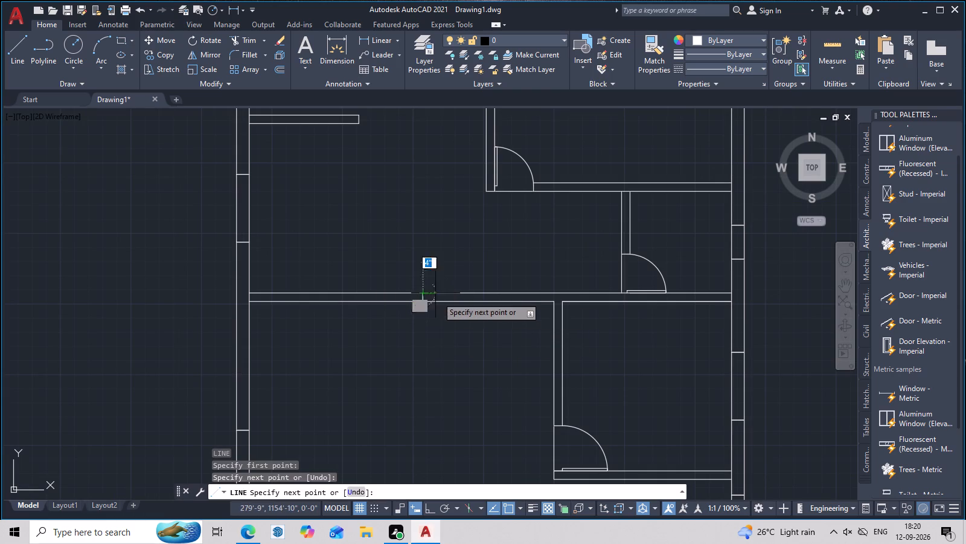
{"action": "key", "text": "Escape"}
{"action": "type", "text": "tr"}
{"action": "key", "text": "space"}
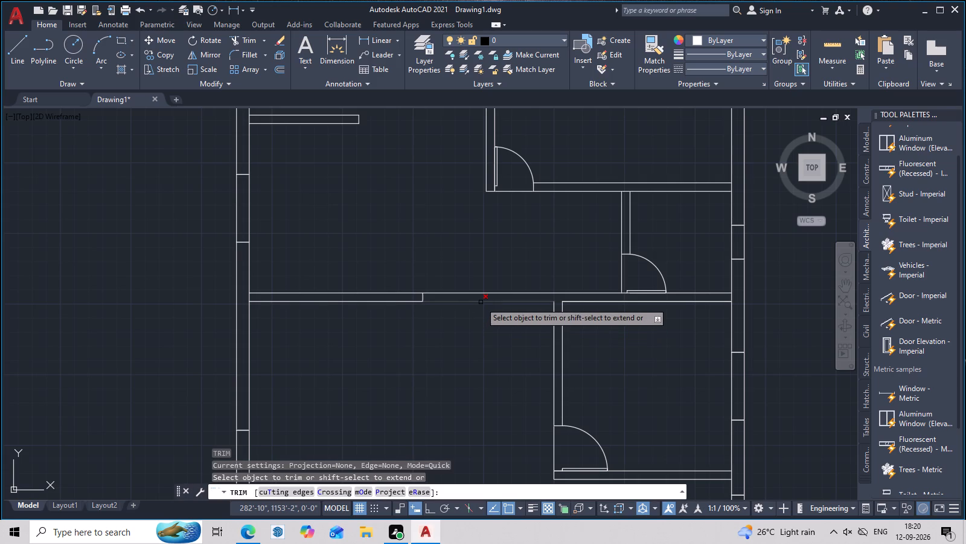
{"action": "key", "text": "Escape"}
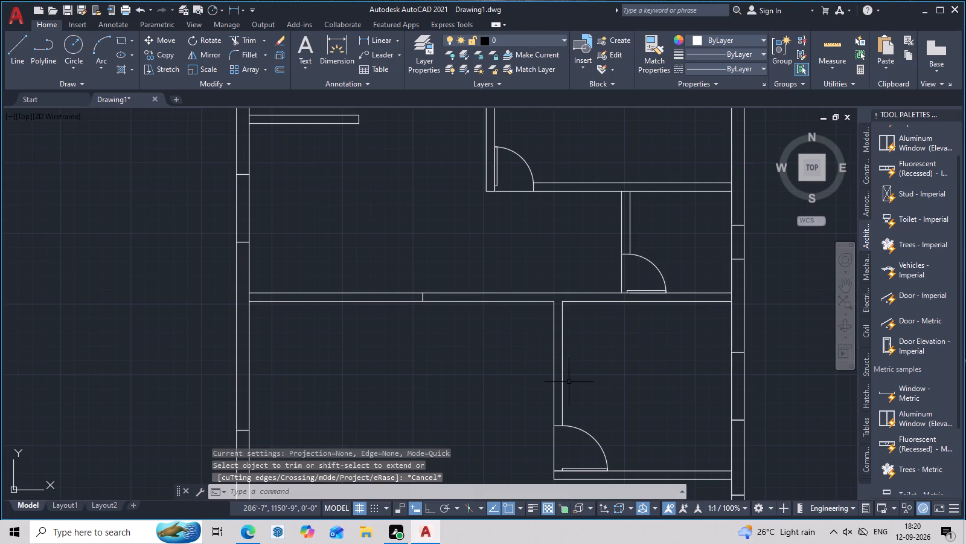
Extend the west line of the lower-right room's vertical partition up to the horizontal partition's upper line.
{"action": "type", "text": "ex"}
{"action": "key", "text": "space"}
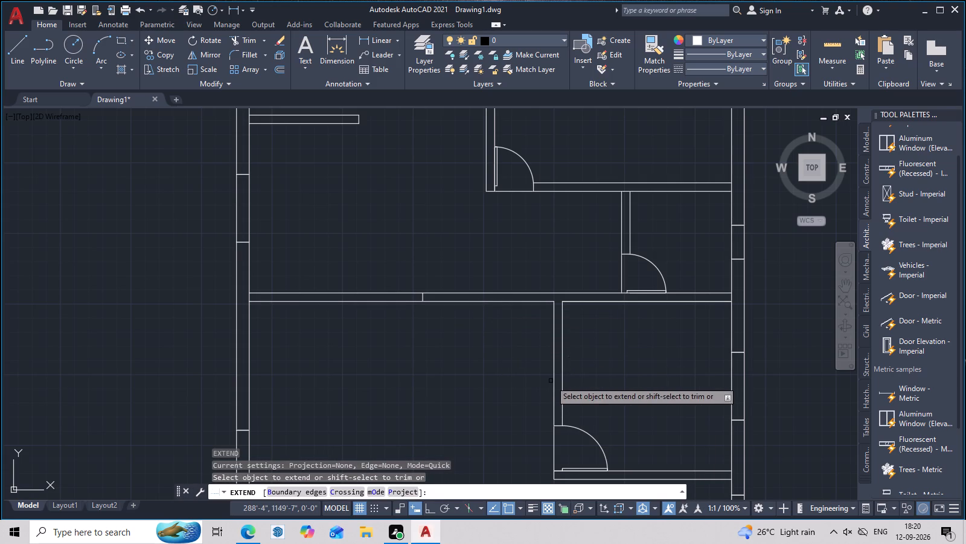
{"action": "left_click", "coordinate": [555, 377]}
{"action": "key", "text": "Escape"}
Trim both lines of the long horizontal partition between the new closing line and the lower-right room's vertical partition.
{"action": "type", "text": "tr"}
{"action": "key", "text": "space"}
{"action": "left_click", "coordinate": [501, 298]}
{"action": "left_click", "coordinate": [502, 302]}
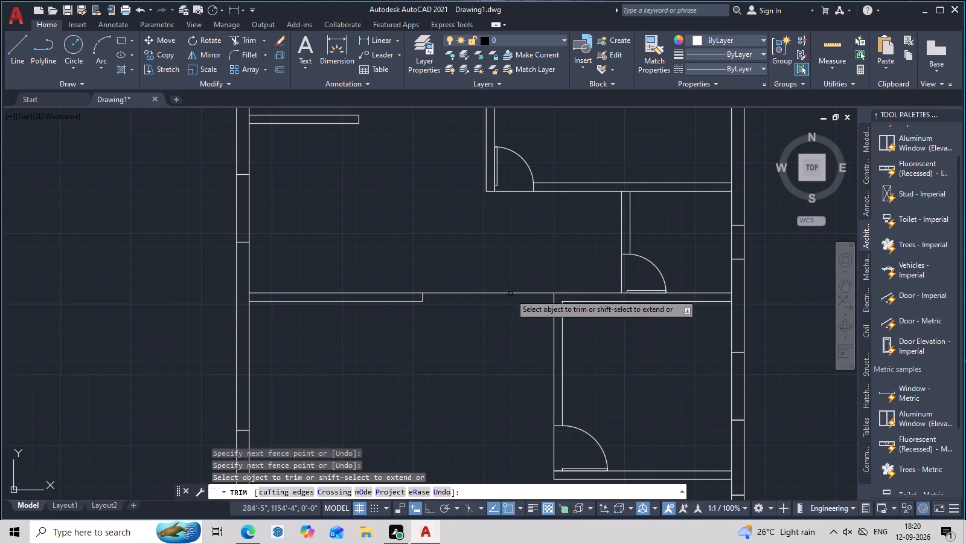
{"action": "left_click", "coordinate": [510, 291]}
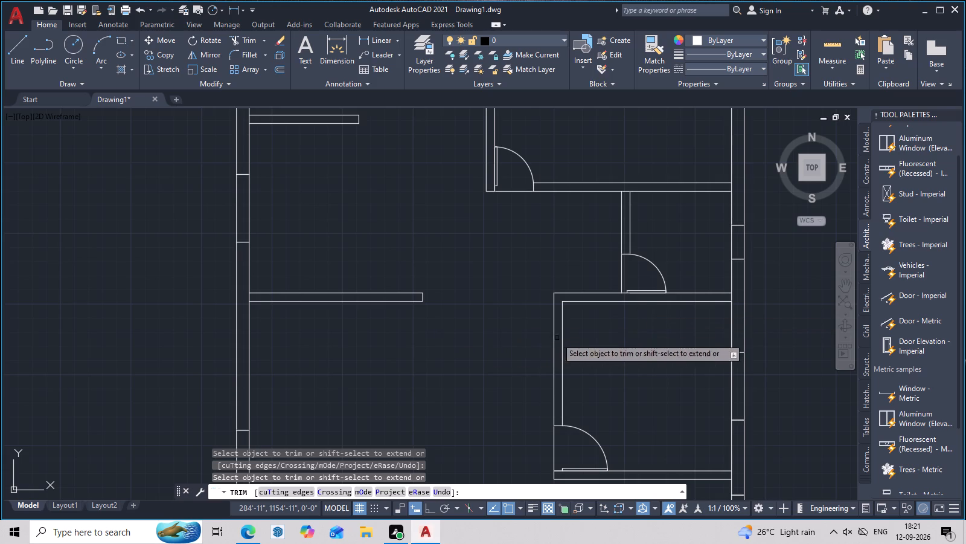
{"action": "key", "text": "Escape"}
Draw a glazing line through the south wall's window, joining the midpoints of its two end lines.
{"action": "scroll", "coordinate": [549, 319], "scroll_direction": "down", "scroll_amount": 2}
{"action": "middle_click_drag", "start_coordinate": [549, 319], "coordinate": [541, 320]}
{"action": "scroll", "coordinate": [437, 284], "scroll_direction": "up", "scroll_amount": 2}
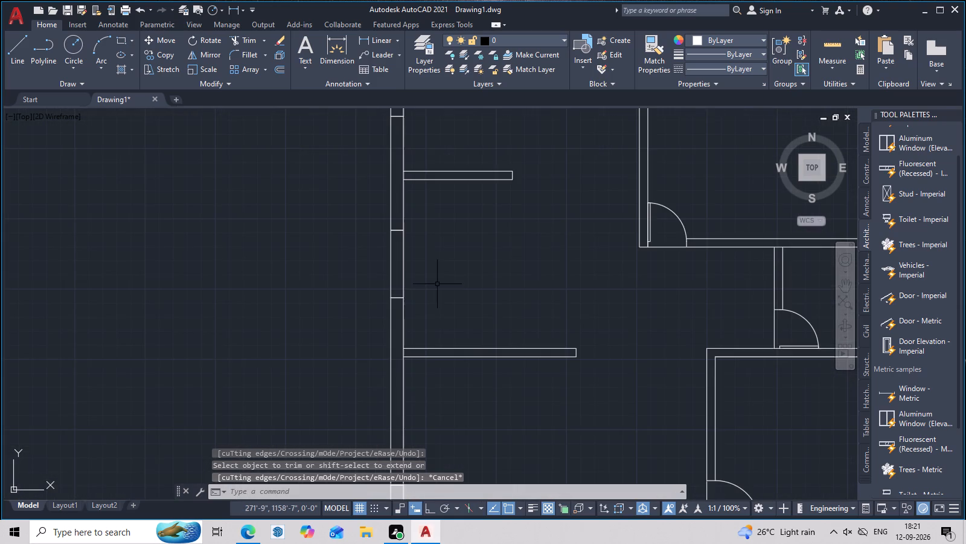
{"action": "middle_click", "coordinate": [437, 284]}
{"action": "scroll", "coordinate": [437, 284], "scroll_direction": "down", "scroll_amount": 1}
{"action": "middle_click_drag", "start_coordinate": [551, 379], "coordinate": [533, 381]}
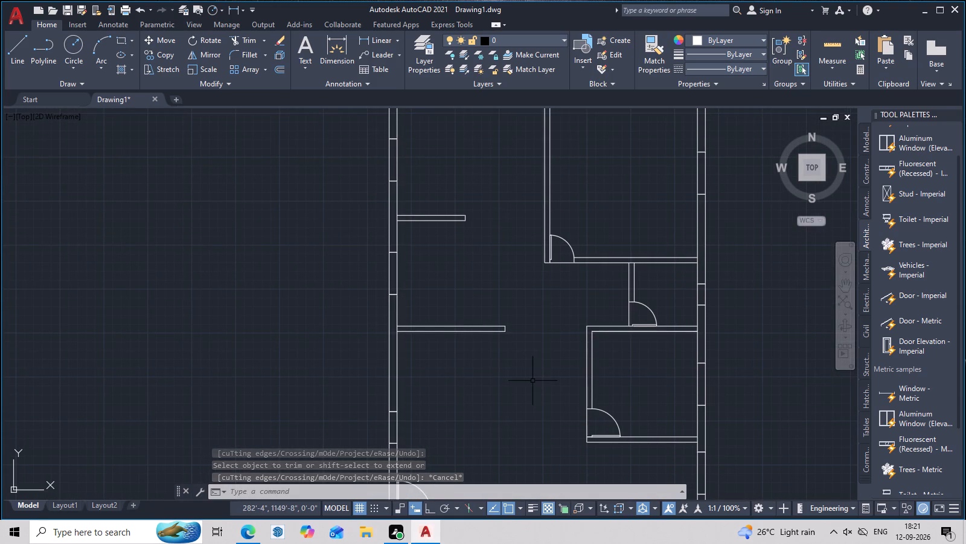
{"action": "middle_click_drag", "start_coordinate": [622, 377], "coordinate": [627, 331]}
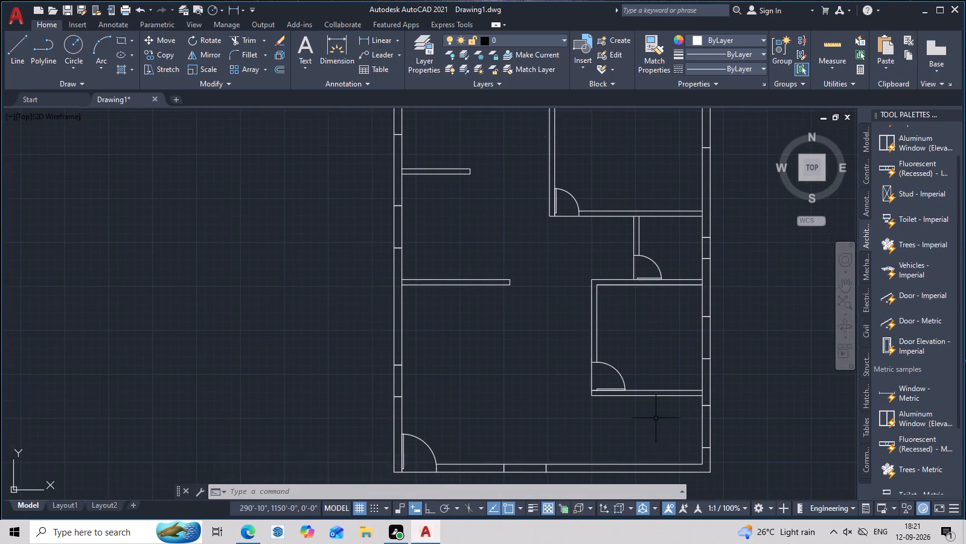
{"action": "middle_click_drag", "start_coordinate": [658, 393], "coordinate": [650, 351]}
{"action": "middle_click_drag", "start_coordinate": [510, 434], "coordinate": [510, 397]}
{"action": "scroll", "coordinate": [510, 397], "scroll_direction": "down", "scroll_amount": 1}
{"action": "scroll", "coordinate": [517, 397], "scroll_direction": "up", "scroll_amount": 3}
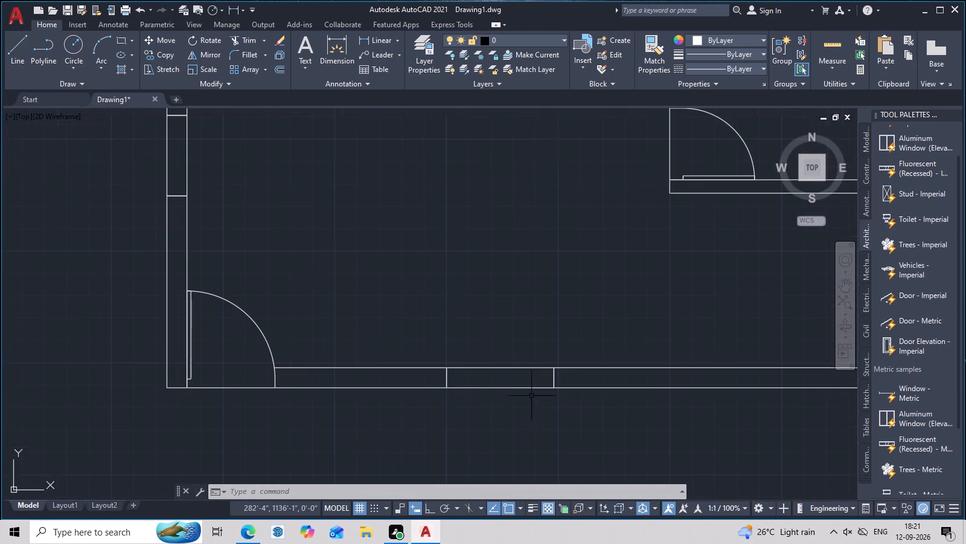
{"action": "scroll", "coordinate": [531, 395], "scroll_direction": "up", "scroll_amount": 1}
{"action": "key", "text": "Escape"}
{"action": "key", "text": "l"}
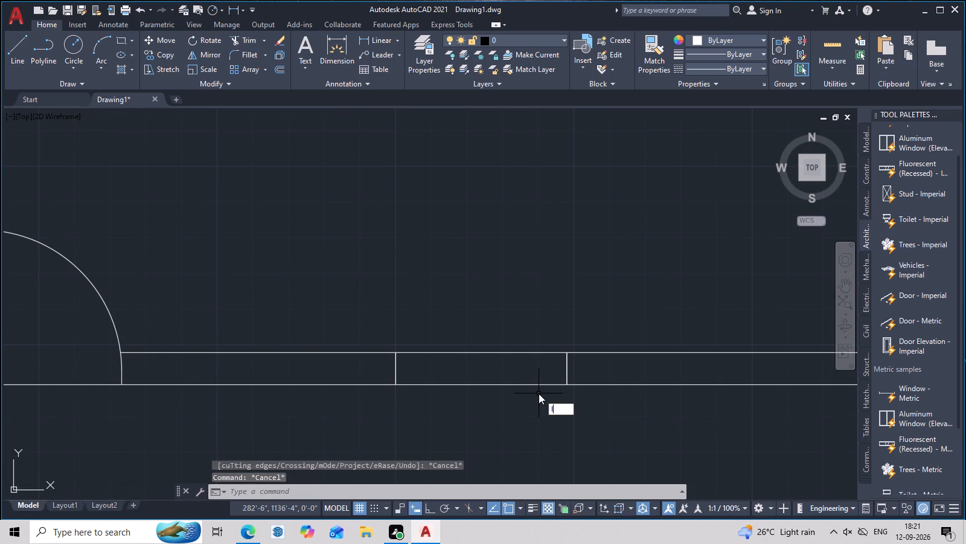
{"action": "key", "text": "space"}
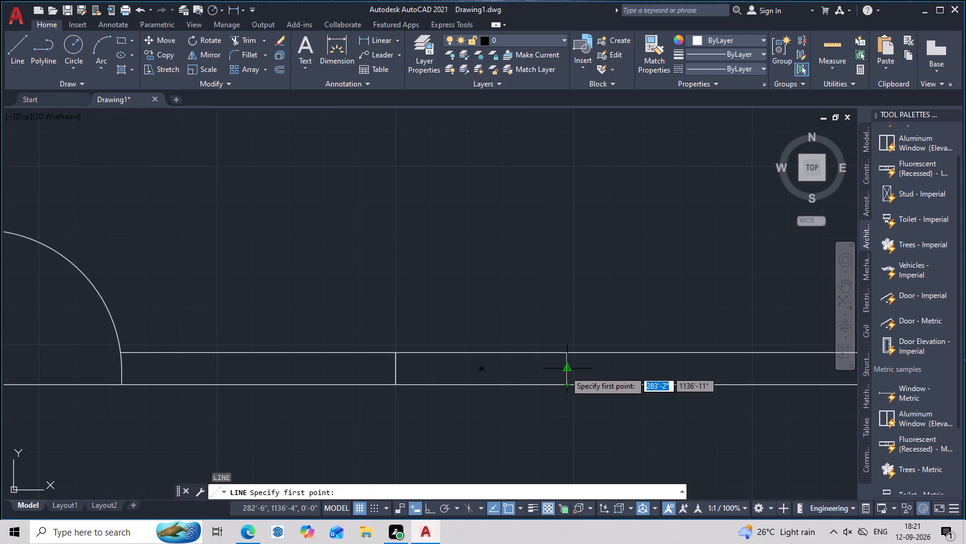
{"action": "left_click", "coordinate": [565, 371]}
{"action": "left_click", "coordinate": [394, 368]}
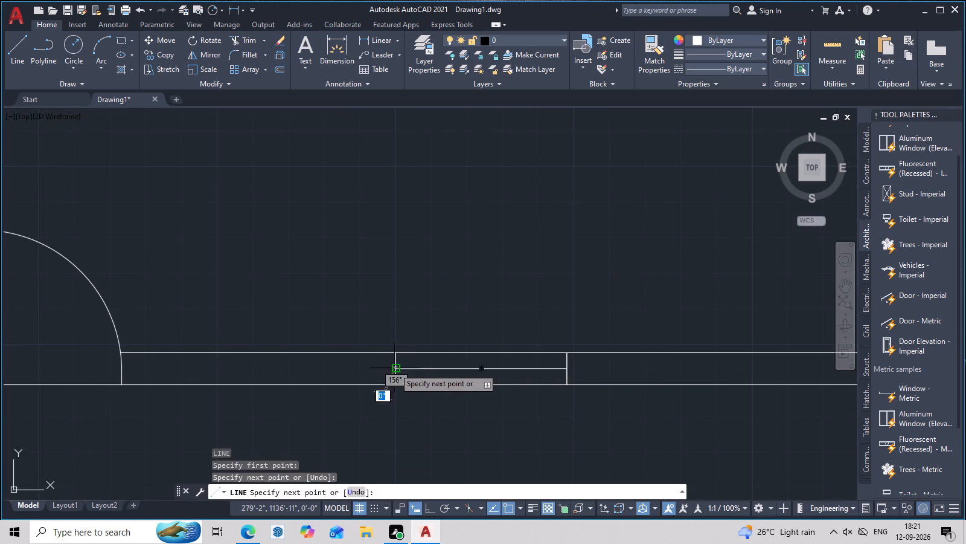
{"action": "key", "text": "Escape"}
Draw a glazing line through the east wall's southernmost window, joining the midpoints of its two end lines.
{"action": "scroll", "coordinate": [599, 390], "scroll_direction": "down", "scroll_amount": 4}
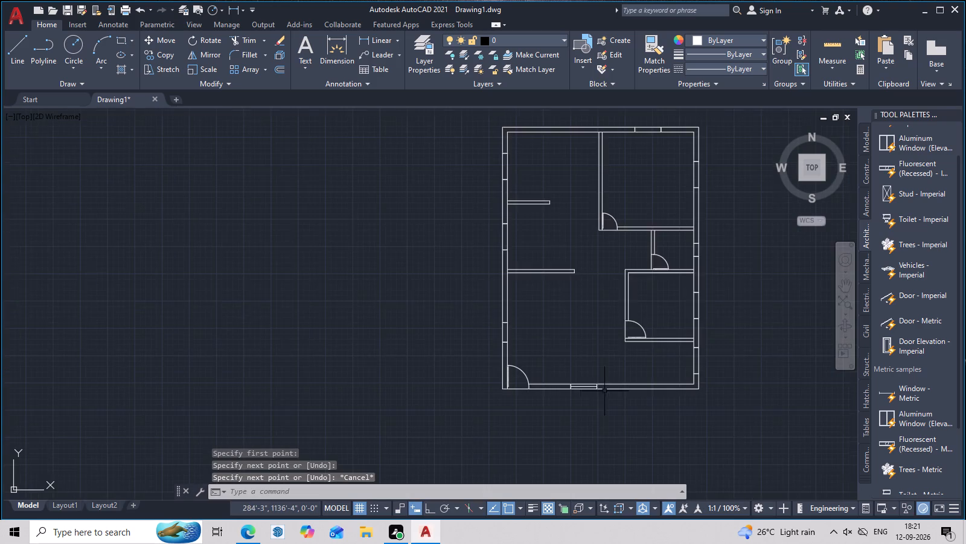
{"action": "middle_click_drag", "start_coordinate": [628, 395], "coordinate": [478, 436]}
{"action": "scroll", "coordinate": [555, 423], "scroll_direction": "up", "scroll_amount": 5}
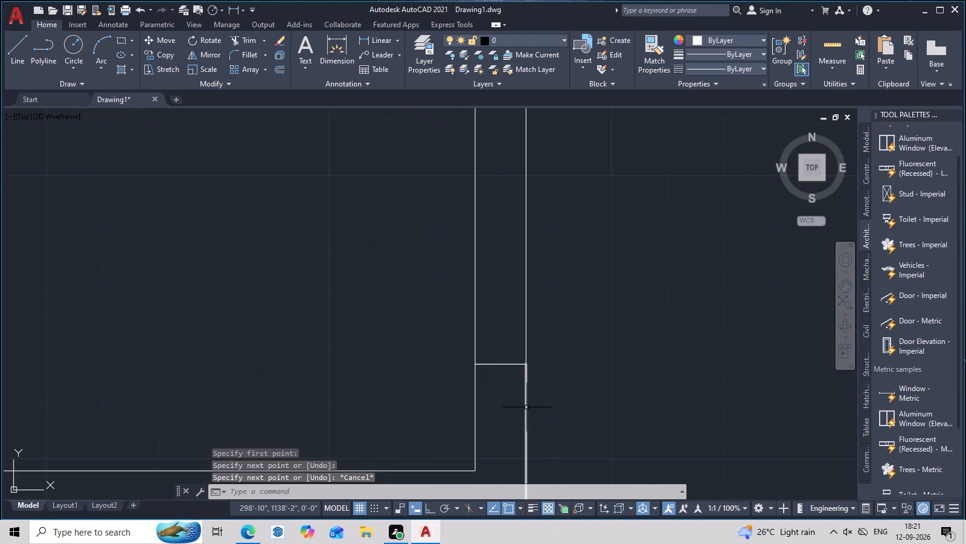
{"action": "key", "text": "space"}
{"action": "scroll", "coordinate": [526, 407], "scroll_direction": "down", "scroll_amount": 2}
{"action": "middle_click_drag", "start_coordinate": [529, 407], "coordinate": [540, 461]}
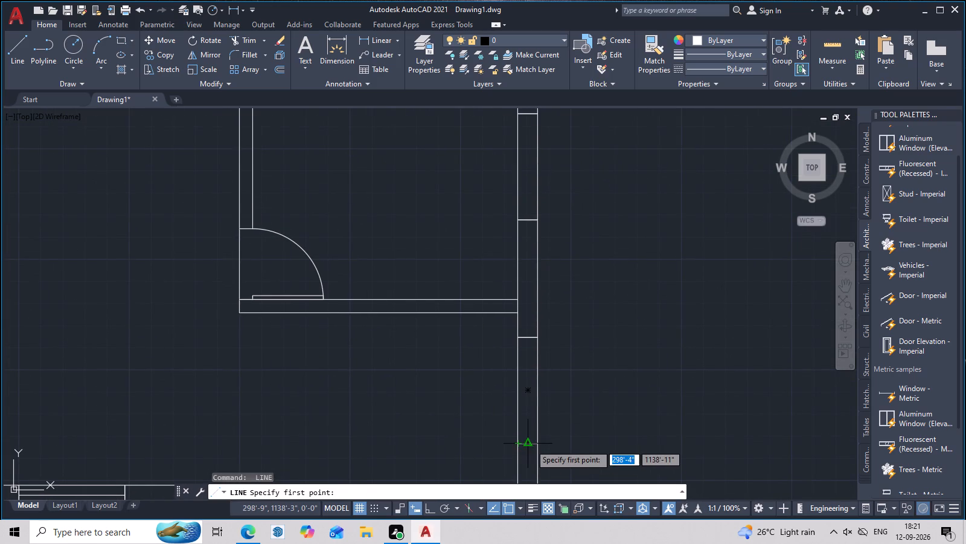
{"action": "left_click", "coordinate": [531, 445]}
{"action": "left_click", "coordinate": [530, 342]}
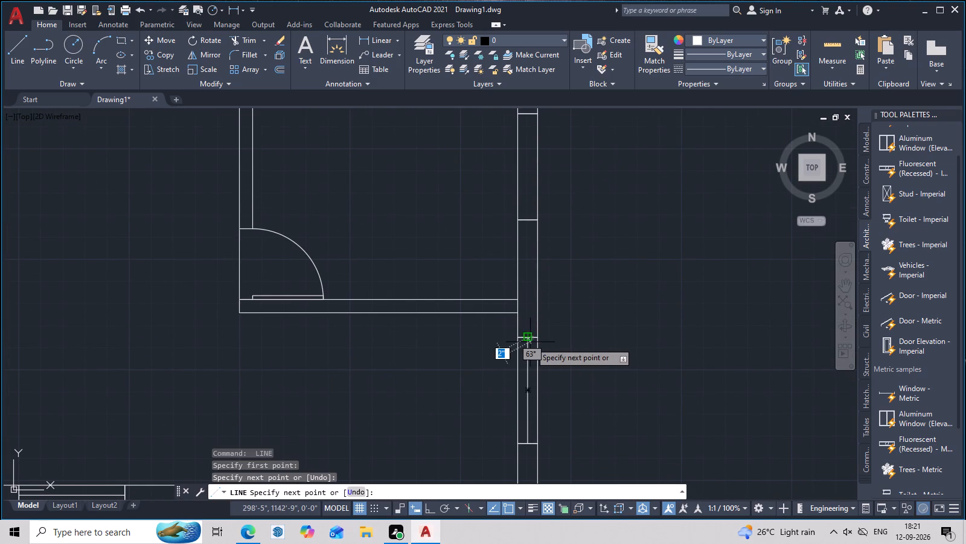
{"action": "key", "text": "ctrl+z"}
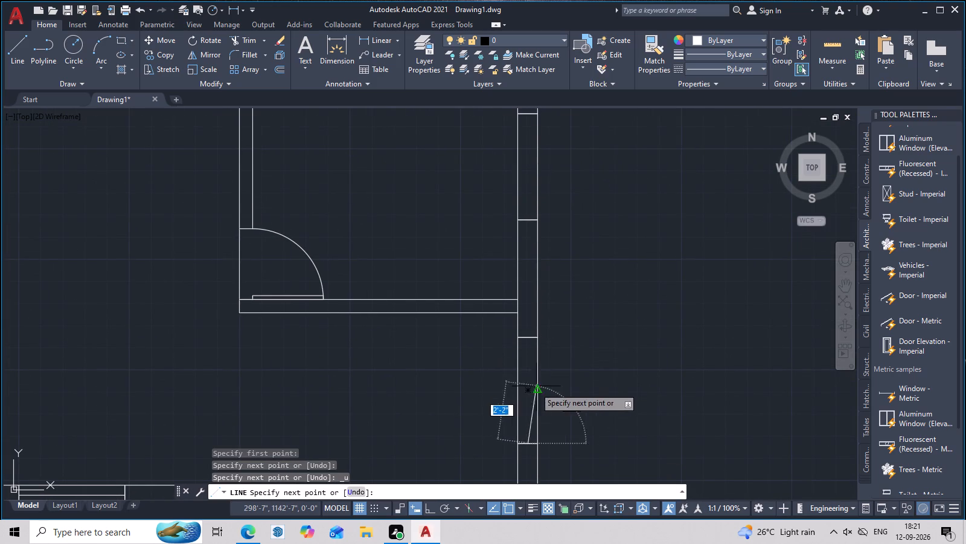
{"action": "left_click", "coordinate": [528, 337]}
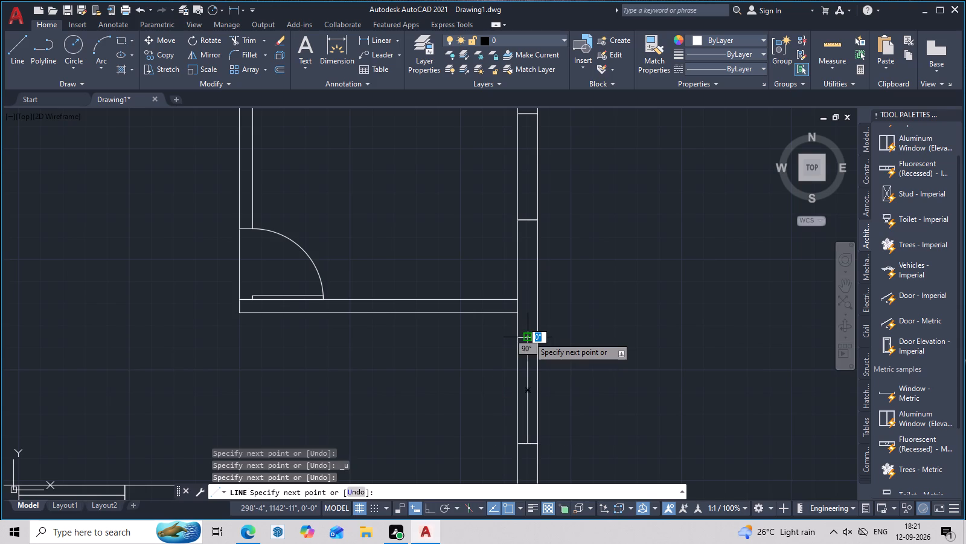
{"action": "key", "text": "Escape"}
Draw a glazing line through the lower-right room's east window, between the midpoints of its two end lines.
{"action": "scroll", "coordinate": [575, 345], "scroll_direction": "down", "scroll_amount": 3}
{"action": "middle_click_drag", "start_coordinate": [575, 345], "coordinate": [578, 433]}
{"action": "scroll", "coordinate": [565, 401], "scroll_direction": "up", "scroll_amount": 2}
{"action": "key", "text": "space"}
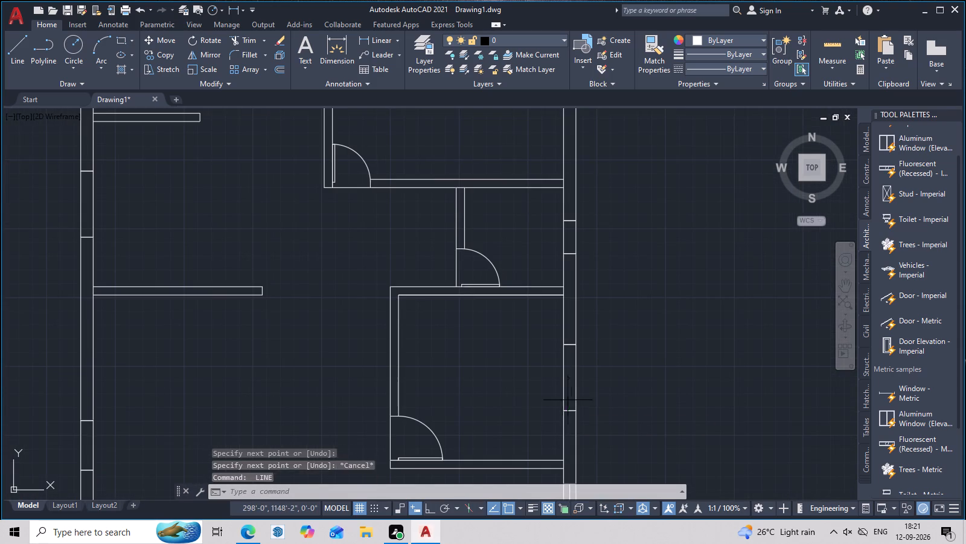
{"action": "scroll", "coordinate": [574, 412], "scroll_direction": "up", "scroll_amount": 2}
{"action": "left_click", "coordinate": [563, 413]}
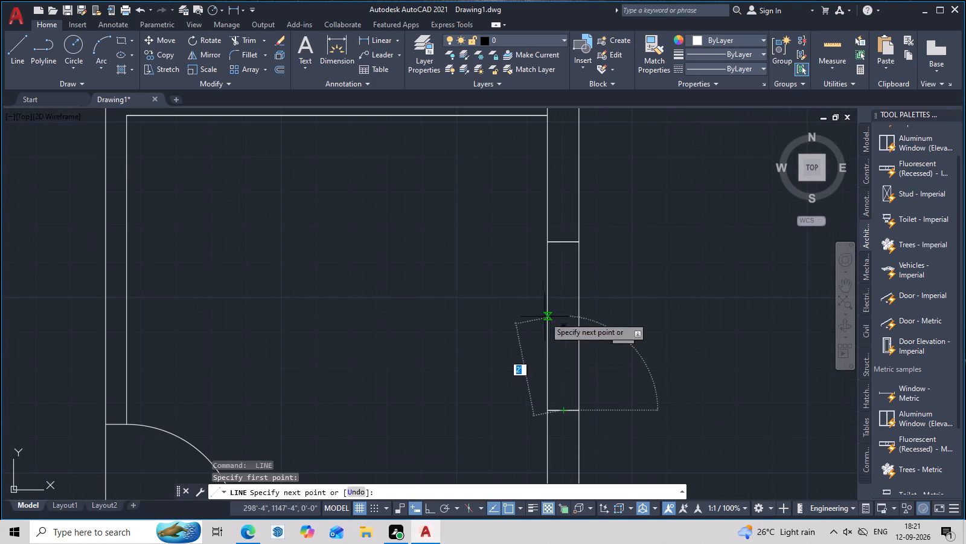
{"action": "left_click", "coordinate": [561, 247]}
{"action": "key", "text": "Escape"}
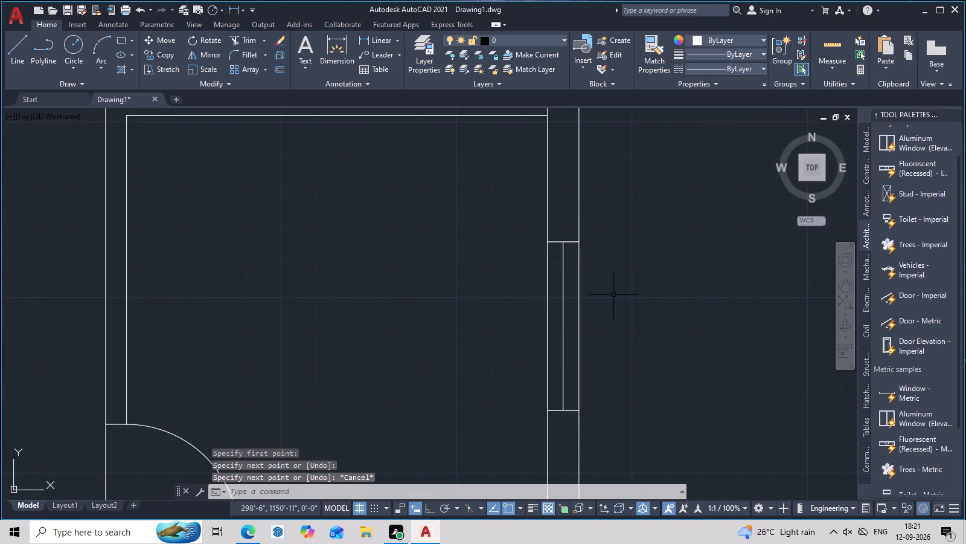
Draw a glazing line through the small middle room's east window, joining the midpoints of its two end lines.
{"action": "scroll", "coordinate": [619, 301], "scroll_direction": "down", "scroll_amount": 2}
{"action": "middle_click_drag", "start_coordinate": [622, 322], "coordinate": [636, 484]}
{"action": "scroll", "coordinate": [624, 368], "scroll_direction": "up", "scroll_amount": 2}
{"action": "middle_click_drag", "start_coordinate": [625, 371], "coordinate": [636, 438]}
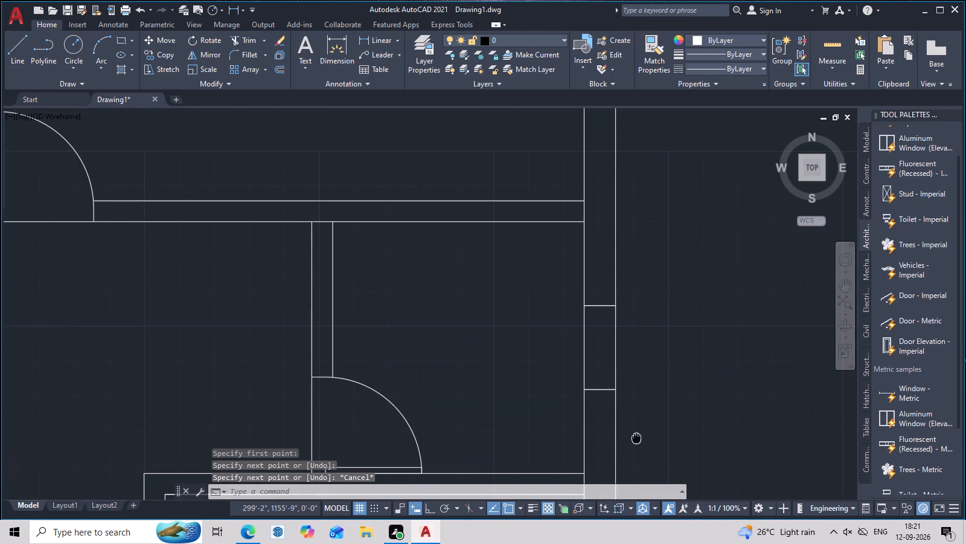
{"action": "type", "text": "l"}
{"action": "key", "text": "space"}
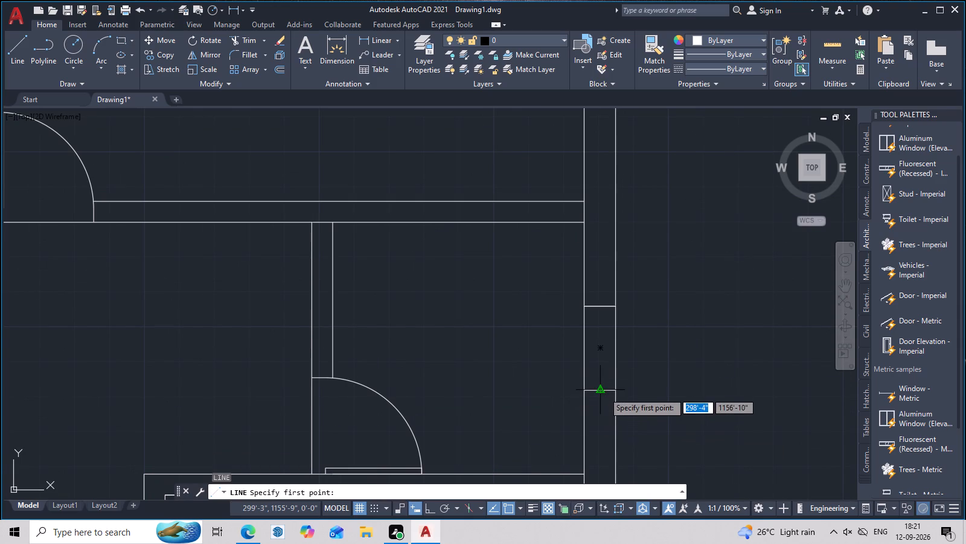
{"action": "left_click", "coordinate": [603, 393]}
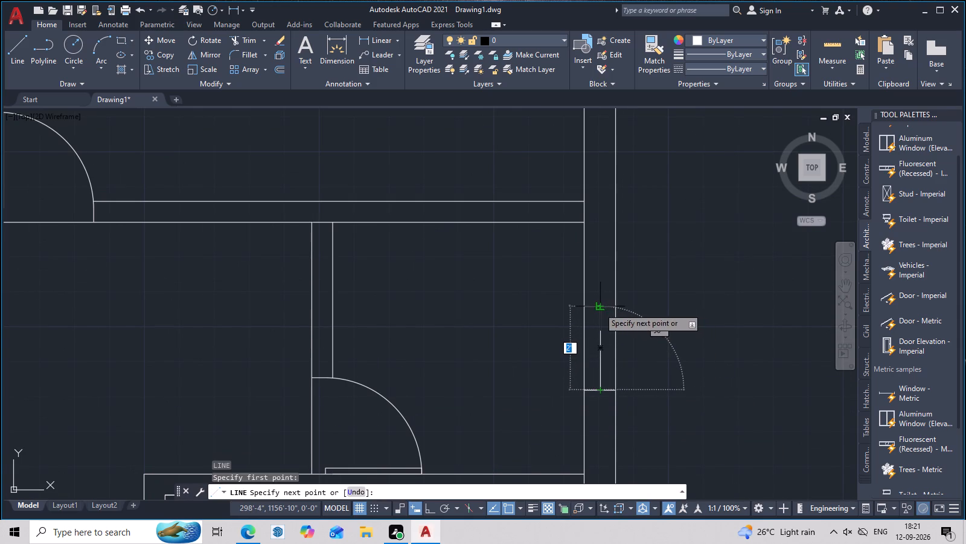
{"action": "left_click", "coordinate": [599, 308]}
{"action": "scroll", "coordinate": [610, 324], "scroll_direction": "down", "scroll_amount": 2}
{"action": "key", "text": "space"}
Draw a glazing line through the upper-right room's east window, between the midpoints of its two end lines.
{"action": "middle_click_drag", "start_coordinate": [677, 322], "coordinate": [661, 459]}
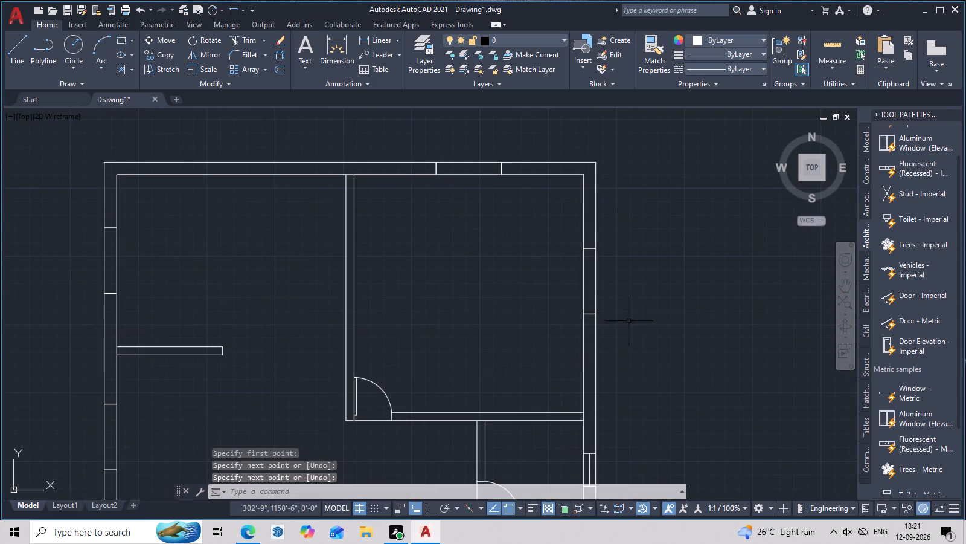
{"action": "scroll", "coordinate": [611, 308], "scroll_direction": "up", "scroll_amount": 2}
{"action": "key", "text": "space"}
{"action": "double_click", "coordinate": [558, 328]}
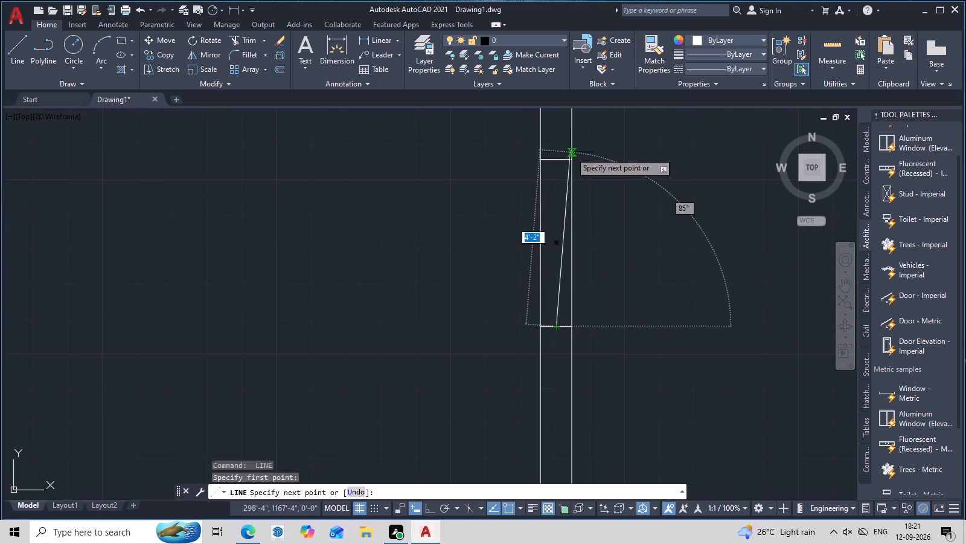
{"action": "left_click", "coordinate": [557, 157]}
{"action": "scroll", "coordinate": [572, 221], "scroll_direction": "down", "scroll_amount": 2}
{"action": "key", "text": "space"}
Draw a glazing line through the north wall's window, joining the midpoints of its two end lines.
{"action": "scroll", "coordinate": [601, 231], "scroll_direction": "down", "scroll_amount": 3}
{"action": "middle_click_drag", "start_coordinate": [611, 250], "coordinate": [632, 352]}
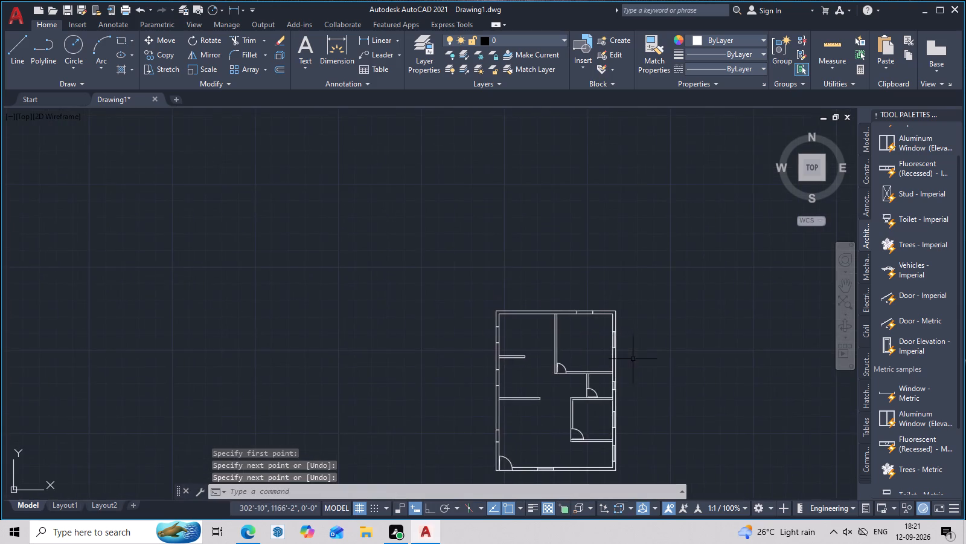
{"action": "scroll", "coordinate": [602, 332], "scroll_direction": "up", "scroll_amount": 3}
{"action": "middle_click_drag", "start_coordinate": [571, 332], "coordinate": [580, 413]}
{"action": "scroll", "coordinate": [563, 368], "scroll_direction": "up", "scroll_amount": 3}
{"action": "middle_click_drag", "start_coordinate": [563, 355], "coordinate": [578, 404]}
{"action": "key", "text": "space"}
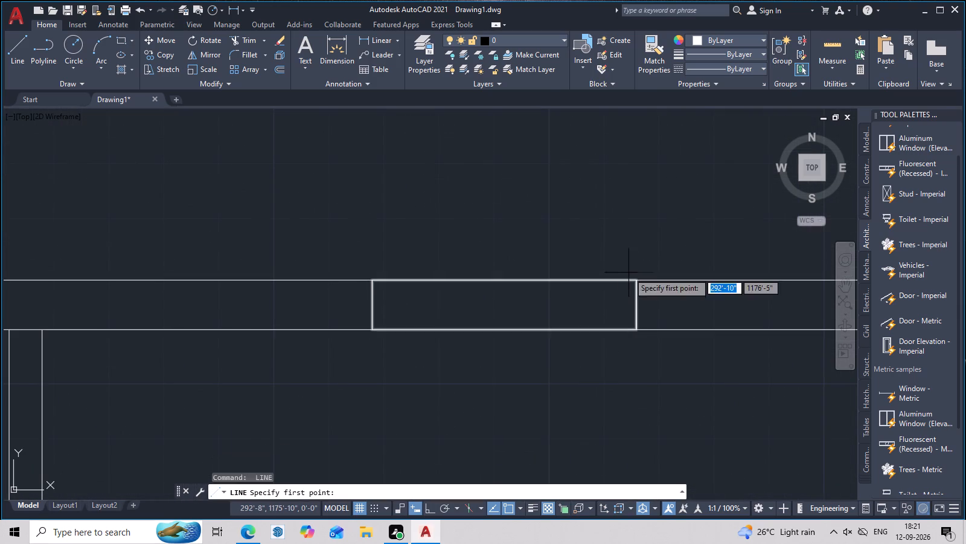
{"action": "double_click", "coordinate": [638, 306]}
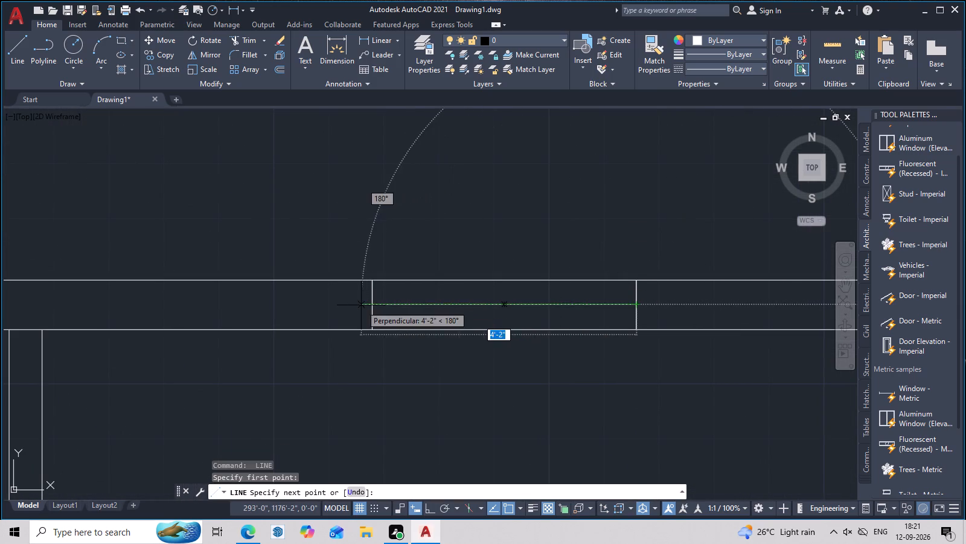
{"action": "left_click", "coordinate": [372, 305]}
{"action": "key", "text": "space"}
Draw a glazing line through the west wall's northernmost window, joining the midpoints of its two end lines.
{"action": "scroll", "coordinate": [549, 337], "scroll_direction": "down", "scroll_amount": 3}
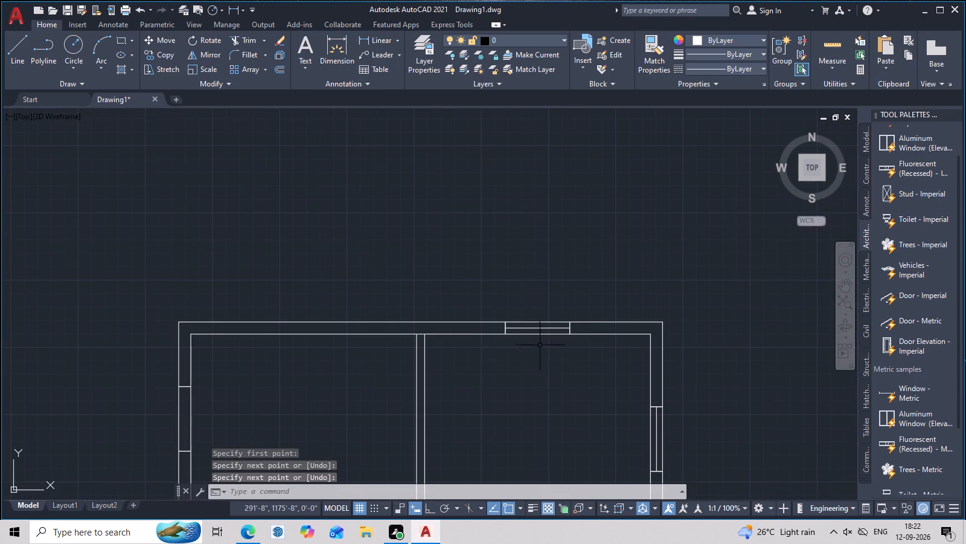
{"action": "middle_click_drag", "start_coordinate": [542, 367], "coordinate": [599, 342]}
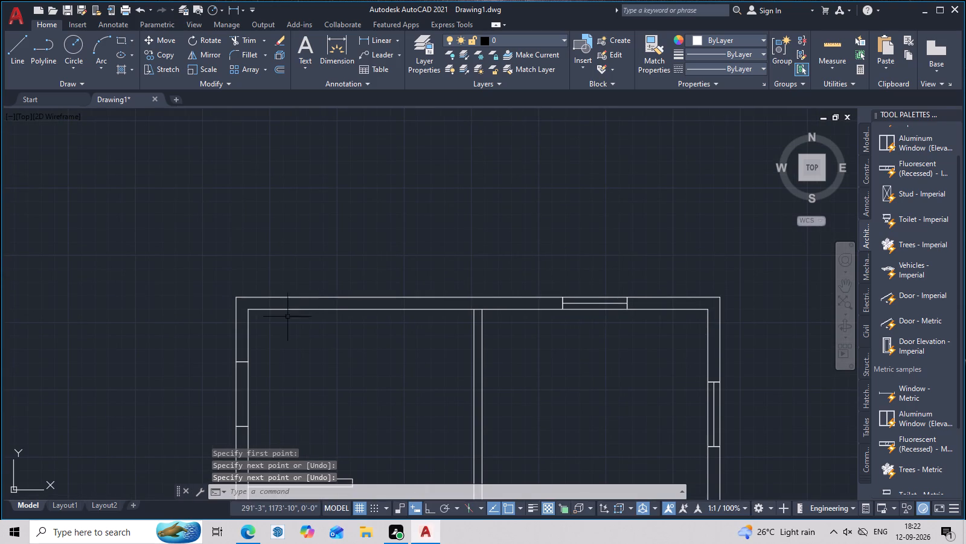
{"action": "middle_click_drag", "start_coordinate": [257, 319], "coordinate": [346, 239]}
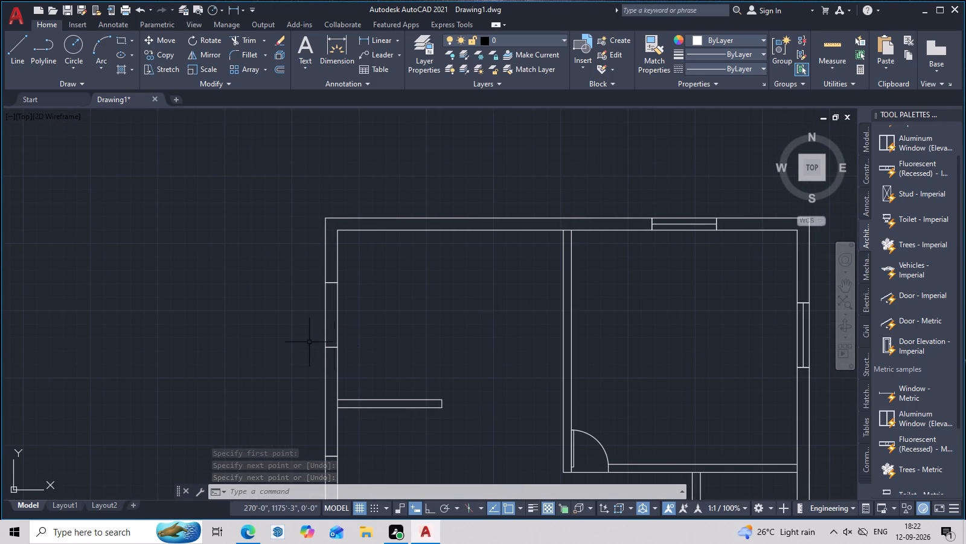
{"action": "key", "text": "space"}
{"action": "scroll", "coordinate": [333, 347], "scroll_direction": "up", "scroll_amount": 3}
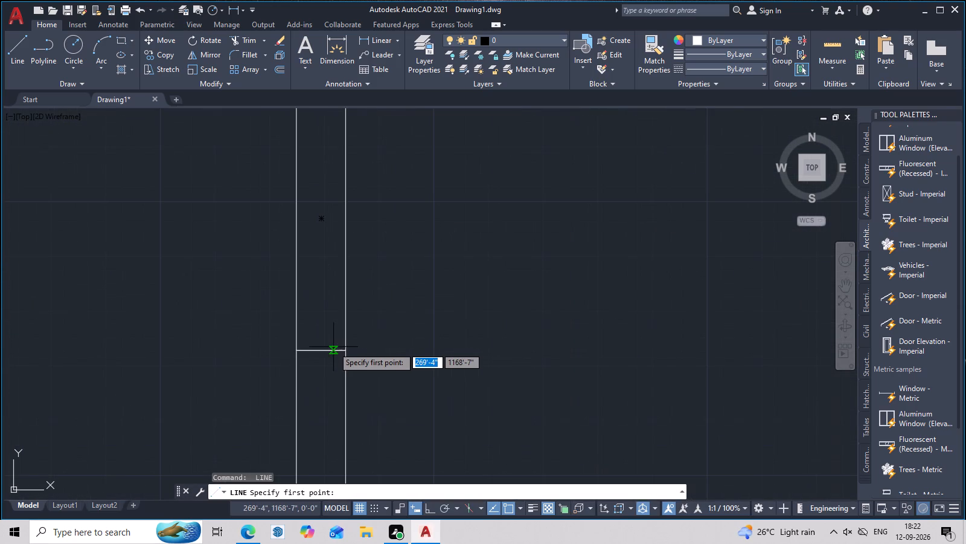
{"action": "left_click", "coordinate": [318, 352]}
{"action": "scroll", "coordinate": [334, 248], "scroll_direction": "down", "scroll_amount": 3}
{"action": "middle_click_drag", "start_coordinate": [334, 248], "coordinate": [349, 353]}
{"action": "scroll", "coordinate": [345, 329], "scroll_direction": "up", "scroll_amount": 2}
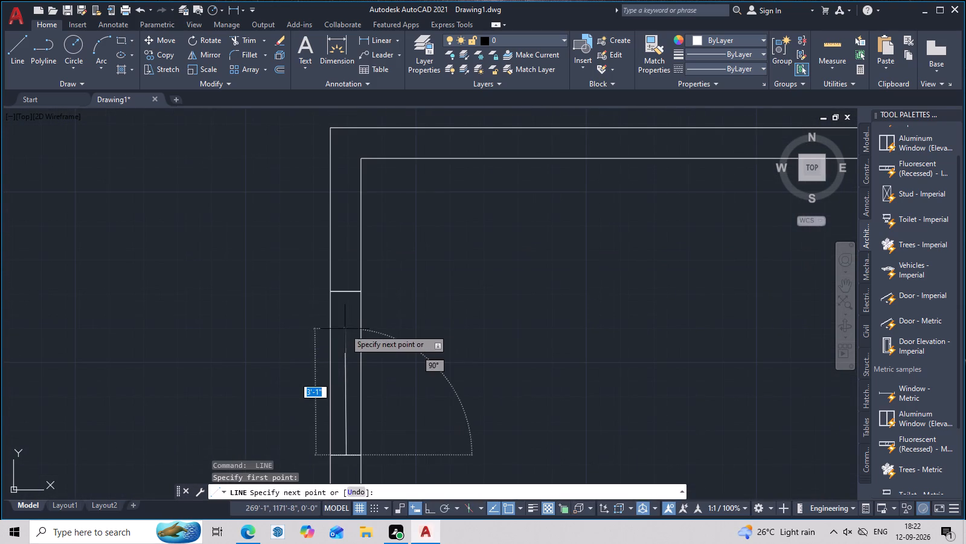
{"action": "left_click", "coordinate": [347, 292]}
{"action": "key", "text": "space"}
Draw a glazing line through the west wall's middle window, between the midpoints of its two end lines.
{"action": "scroll", "coordinate": [394, 341], "scroll_direction": "down", "scroll_amount": 2}
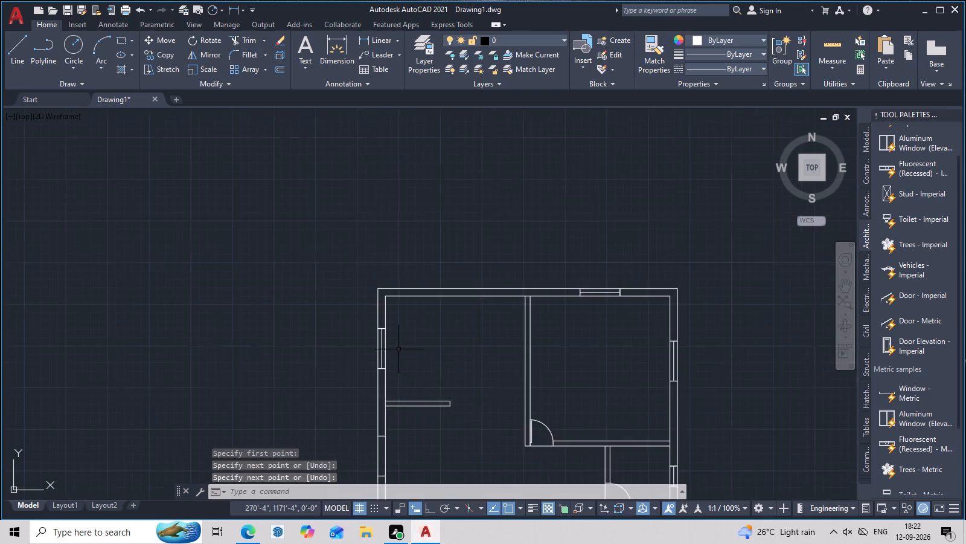
{"action": "scroll", "coordinate": [399, 351], "scroll_direction": "down", "scroll_amount": 3}
{"action": "middle_click_drag", "start_coordinate": [422, 387], "coordinate": [460, 309]}
{"action": "scroll", "coordinate": [422, 337], "scroll_direction": "up", "scroll_amount": 3}
{"action": "scroll", "coordinate": [491, 313], "scroll_direction": "up", "scroll_amount": 2}
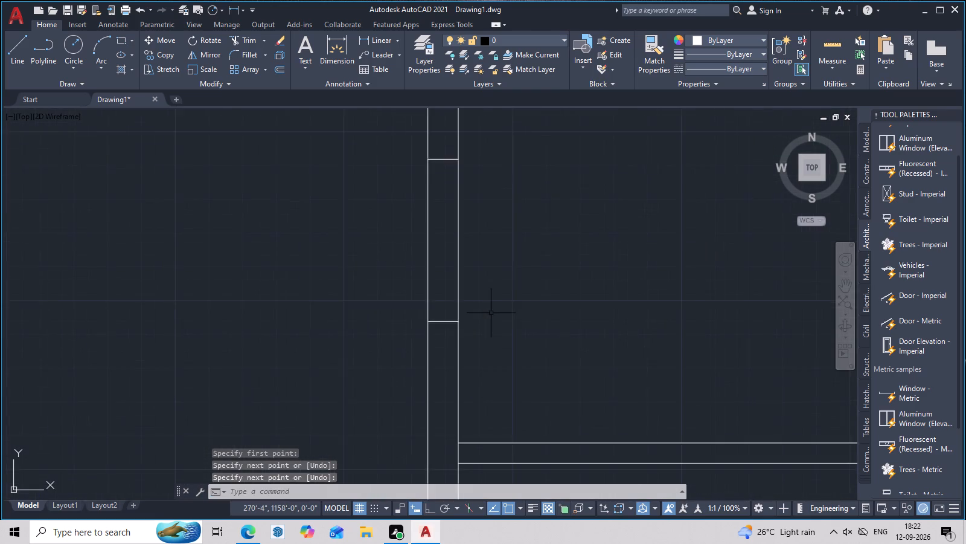
{"action": "middle_click_drag", "start_coordinate": [493, 314], "coordinate": [567, 355]}
{"action": "key", "text": "space"}
{"action": "left_click", "coordinate": [514, 365]}
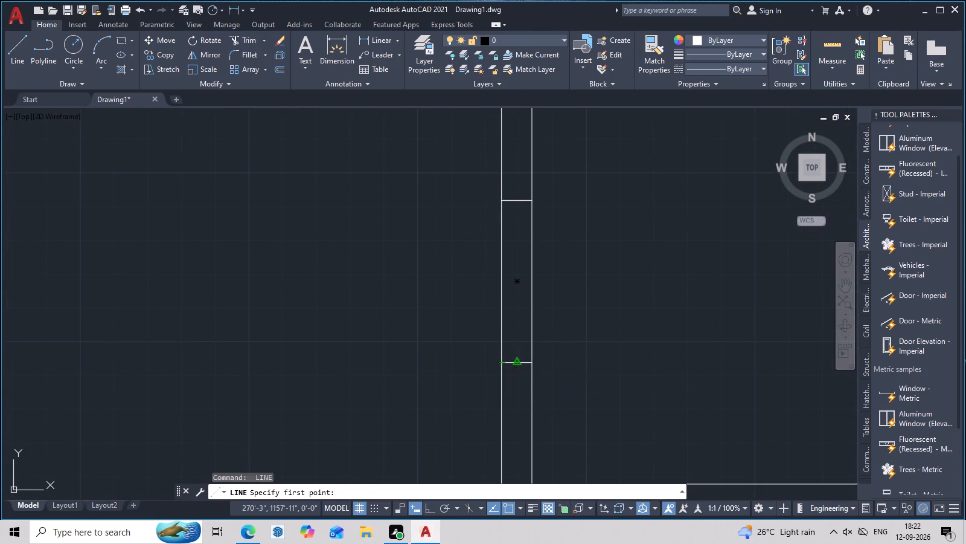
{"action": "left_click", "coordinate": [519, 202]}
{"action": "key", "text": "space"}
Draw a glazing line through the west wall's southernmost window, joining the midpoints of its two end lines.
{"action": "scroll", "coordinate": [566, 271], "scroll_direction": "down", "scroll_amount": 3}
{"action": "middle_click_drag", "start_coordinate": [609, 378], "coordinate": [607, 236]}
{"action": "scroll", "coordinate": [552, 315], "scroll_direction": "up", "scroll_amount": 3}
{"action": "middle_click_drag", "start_coordinate": [548, 320], "coordinate": [536, 341]}
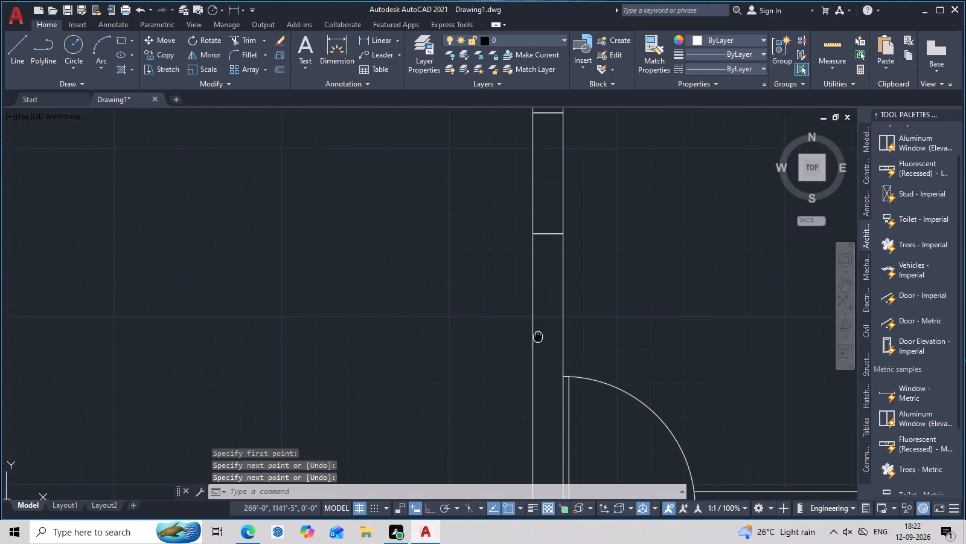
{"action": "middle_click_drag", "start_coordinate": [536, 341], "coordinate": [477, 457]}
{"action": "key", "text": "space"}
{"action": "left_click", "coordinate": [484, 362]}
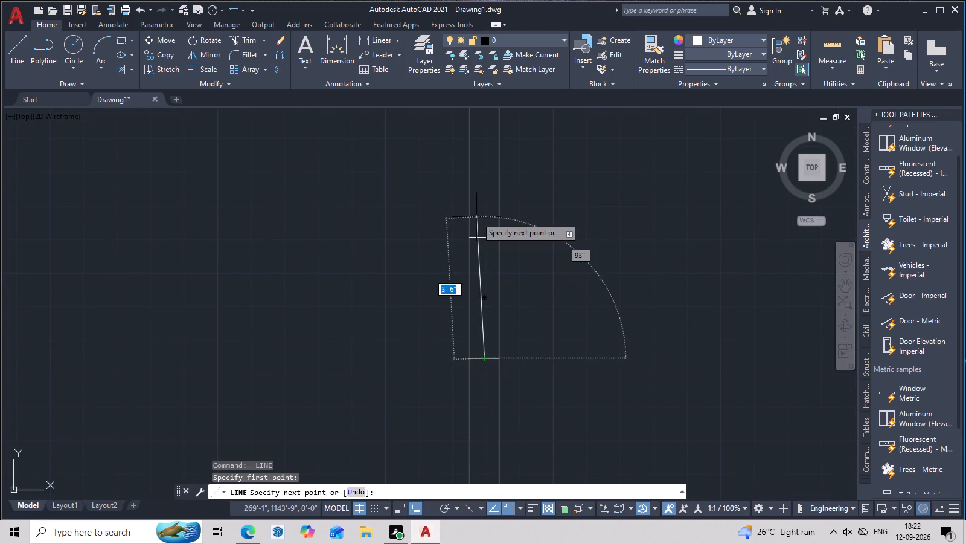
{"action": "left_click", "coordinate": [481, 235]}
{"action": "key", "text": "space"}
Examine the whole floor plan, checking the doors, windows and partitions down to the southeast corner.
{"action": "scroll", "coordinate": [501, 274], "scroll_direction": "down", "scroll_amount": 6}
{"action": "middle_click_drag", "start_coordinate": [542, 301], "coordinate": [502, 348]}
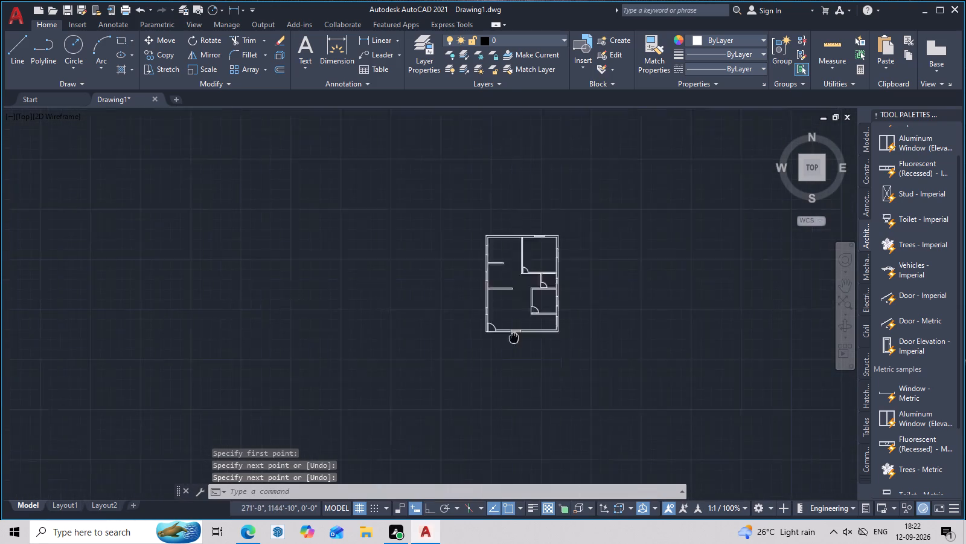
{"action": "middle_click_drag", "start_coordinate": [502, 348], "coordinate": [464, 372]}
{"action": "scroll", "coordinate": [446, 287], "scroll_direction": "up", "scroll_amount": 3}
{"action": "middle_click_drag", "start_coordinate": [525, 392], "coordinate": [541, 360]}
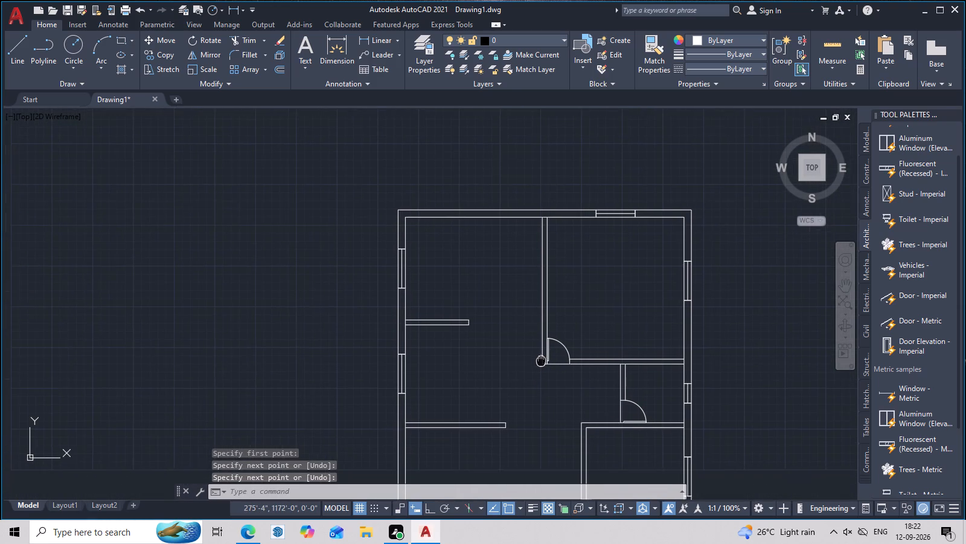
{"action": "middle_click_drag", "start_coordinate": [541, 360], "coordinate": [540, 374]}
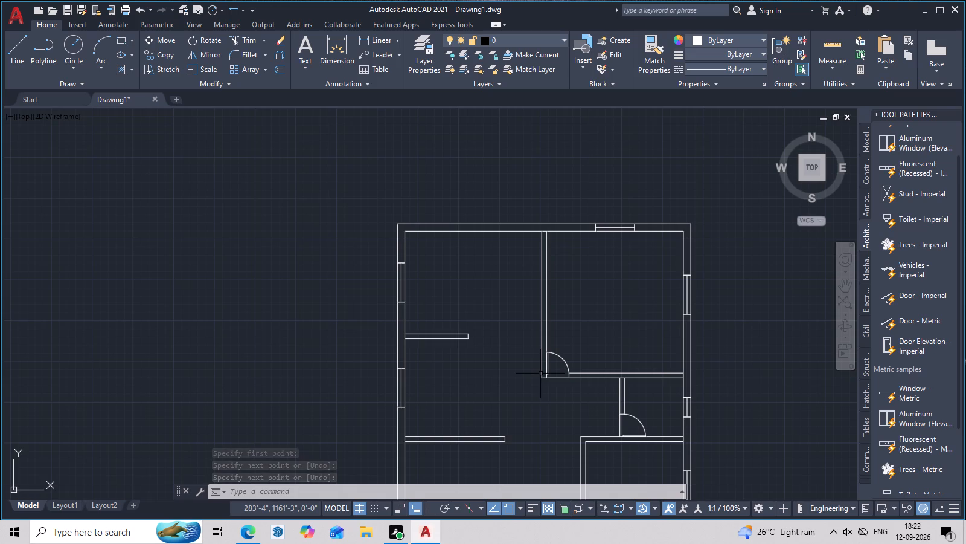
{"action": "scroll", "coordinate": [636, 278], "scroll_direction": "up", "scroll_amount": 2}
{"action": "scroll", "coordinate": [630, 287], "scroll_direction": "down", "scroll_amount": 3}
{"action": "scroll", "coordinate": [629, 309], "scroll_direction": "up", "scroll_amount": 2}
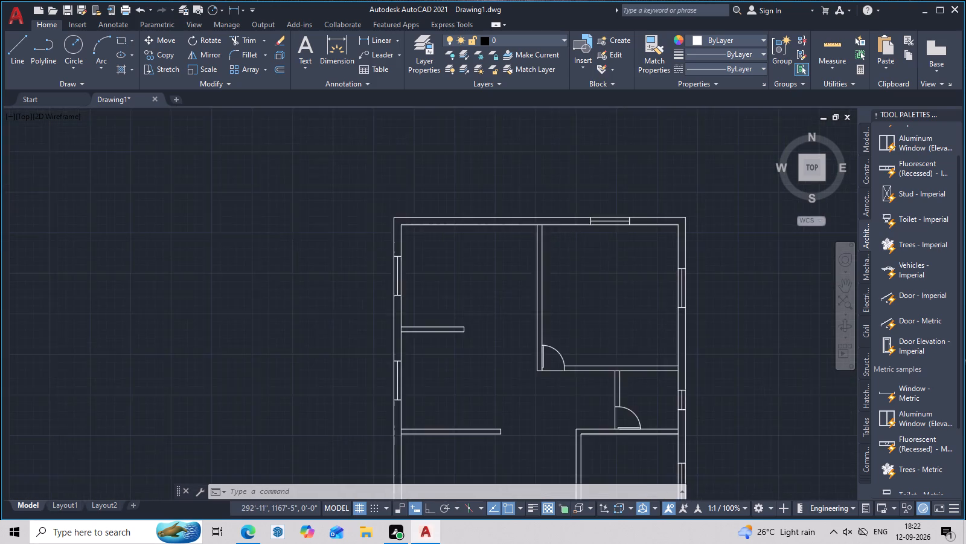
{"action": "scroll", "coordinate": [493, 401], "scroll_direction": "up", "scroll_amount": 5}
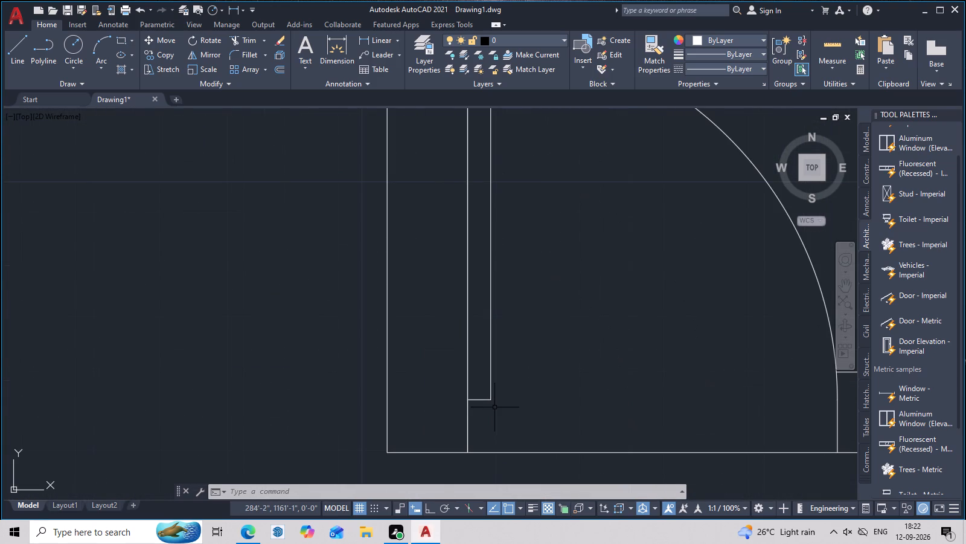
{"action": "scroll", "coordinate": [494, 407], "scroll_direction": "down", "scroll_amount": 4}
{"action": "middle_click_drag", "start_coordinate": [513, 436], "coordinate": [539, 328]}
{"action": "scroll", "coordinate": [539, 328], "scroll_direction": "up", "scroll_amount": 1}
{"action": "scroll", "coordinate": [539, 328], "scroll_direction": "down", "scroll_amount": 2}
{"action": "middle_click_drag", "start_coordinate": [548, 383], "coordinate": [555, 312]}
{"action": "middle_click_drag", "start_coordinate": [555, 379], "coordinate": [555, 310]}
{"action": "scroll", "coordinate": [550, 349], "scroll_direction": "down", "scroll_amount": 2}
{"action": "middle_click_drag", "start_coordinate": [558, 398], "coordinate": [558, 332]}
{"action": "scroll", "coordinate": [497, 375], "scroll_direction": "up", "scroll_amount": 4}
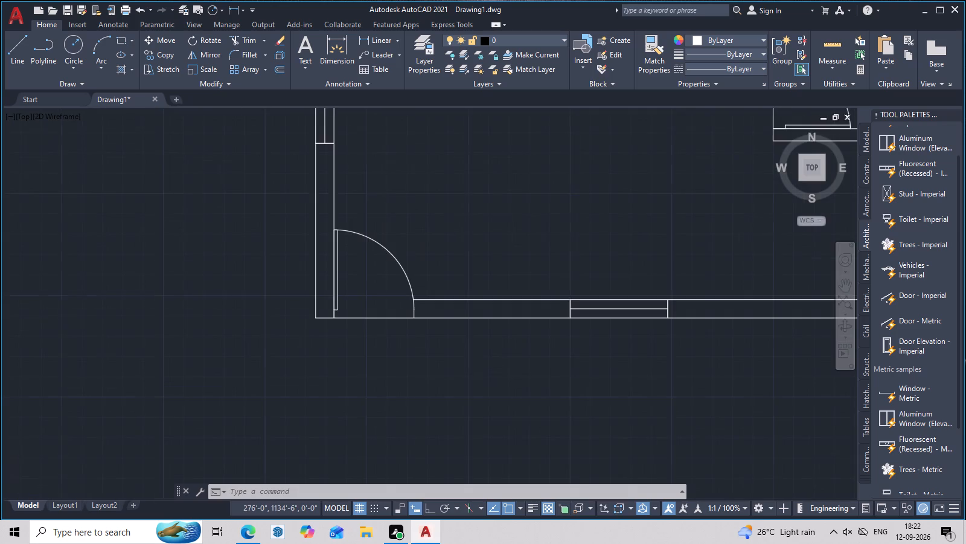
{"action": "scroll", "coordinate": [450, 358], "scroll_direction": "up", "scroll_amount": 1}
{"action": "scroll", "coordinate": [347, 307], "scroll_direction": "down", "scroll_amount": 4}
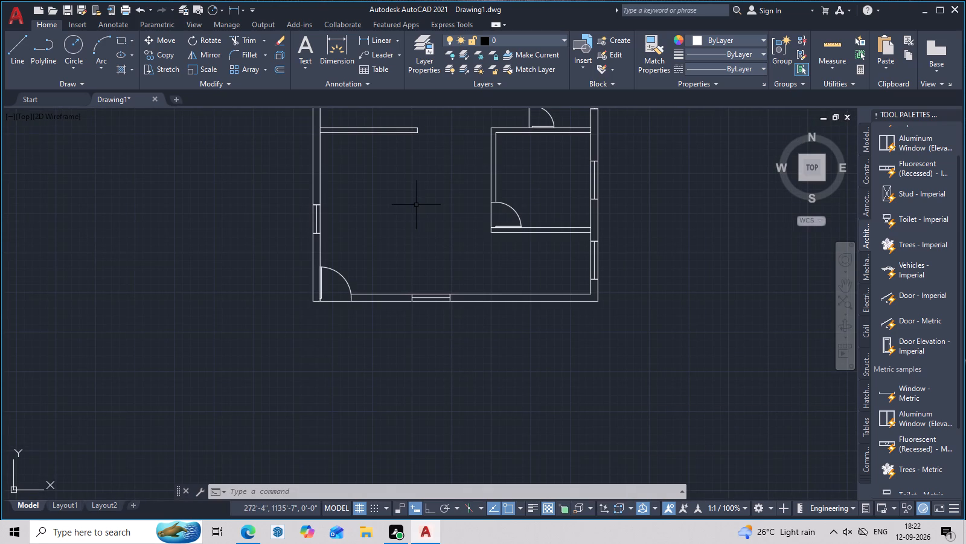
{"action": "middle_click_drag", "start_coordinate": [415, 221], "coordinate": [415, 238]}
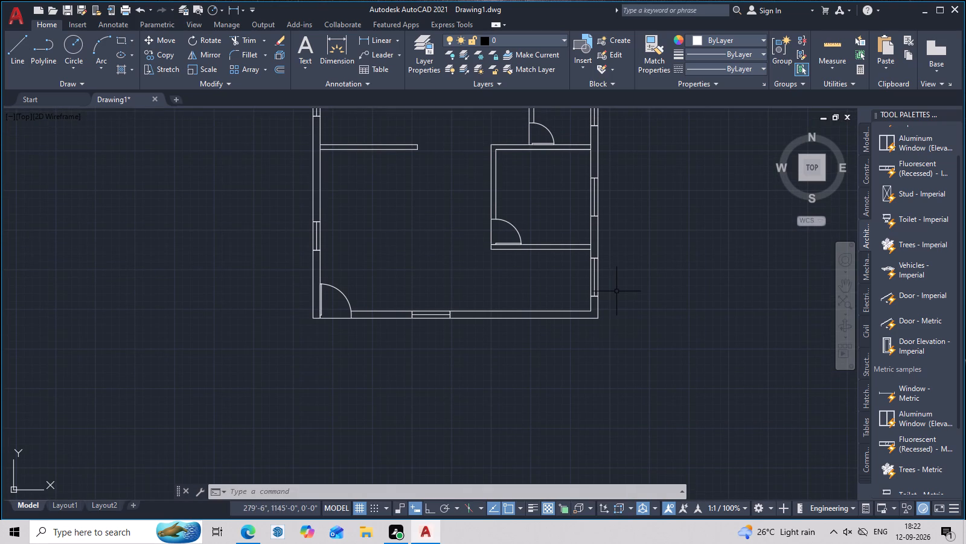
{"action": "scroll", "coordinate": [616, 291], "scroll_direction": "up", "scroll_amount": 2}
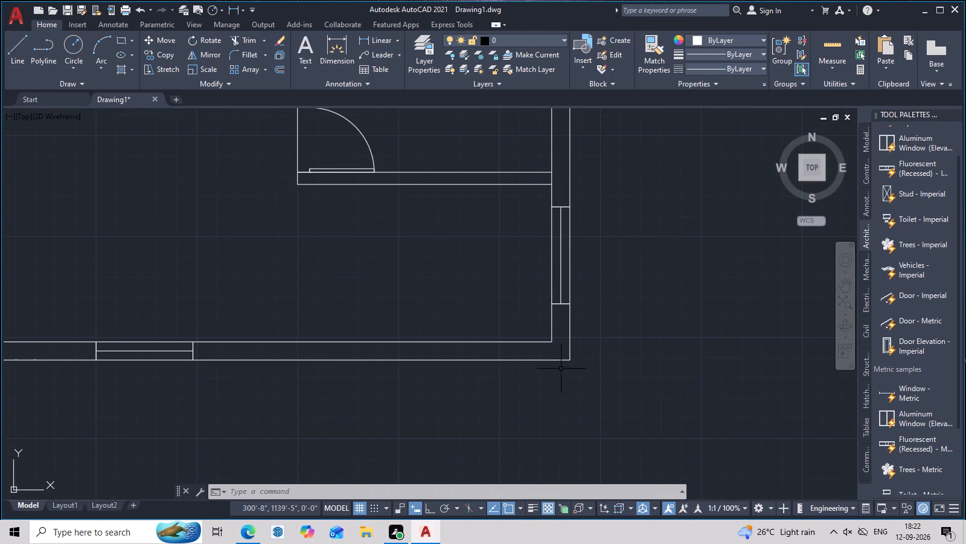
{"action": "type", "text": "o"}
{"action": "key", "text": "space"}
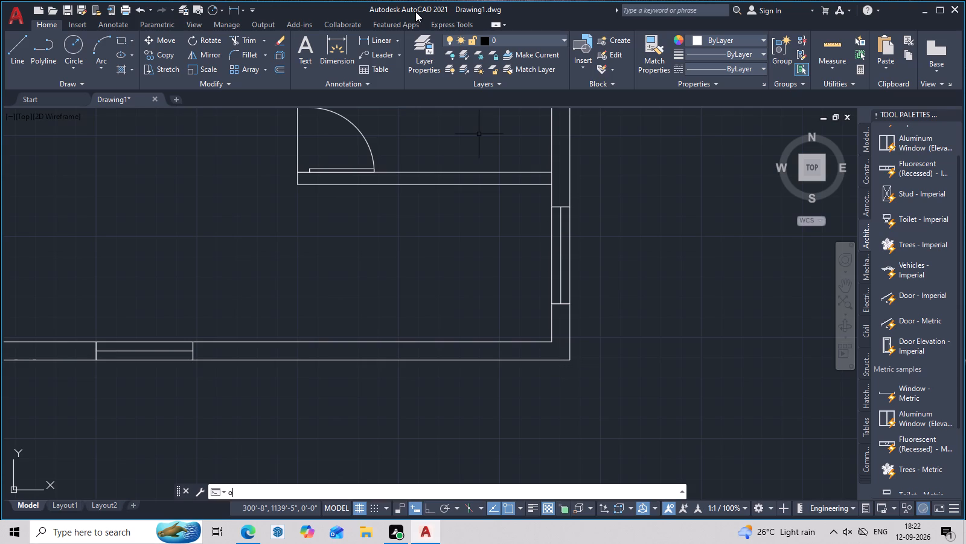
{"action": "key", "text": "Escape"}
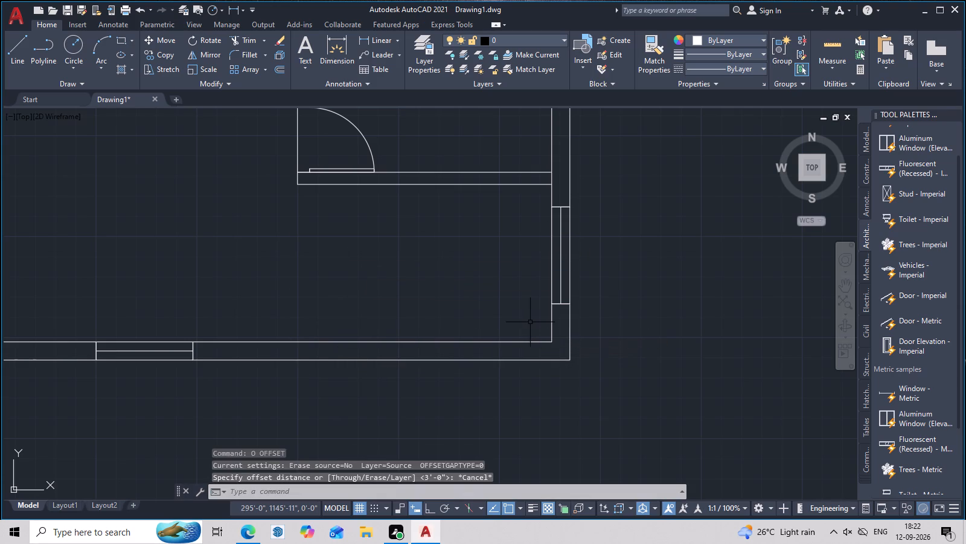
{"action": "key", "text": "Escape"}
Offset the east wall's inner line segment south of the southernmost window by 3' into the room.
{"action": "type", "text": "o"}
{"action": "key", "text": "space"}
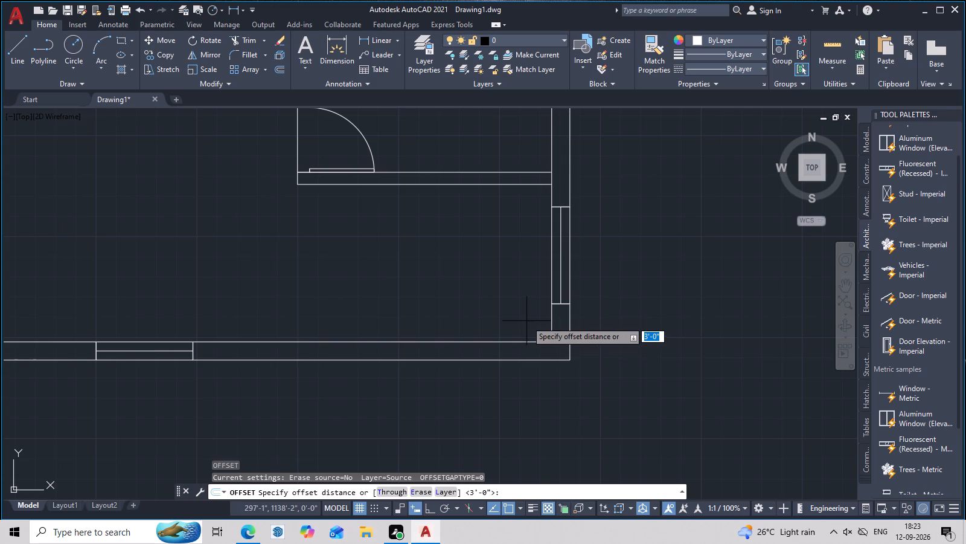
{"action": "key", "text": "space"}
{"action": "left_click", "coordinate": [552, 319]}
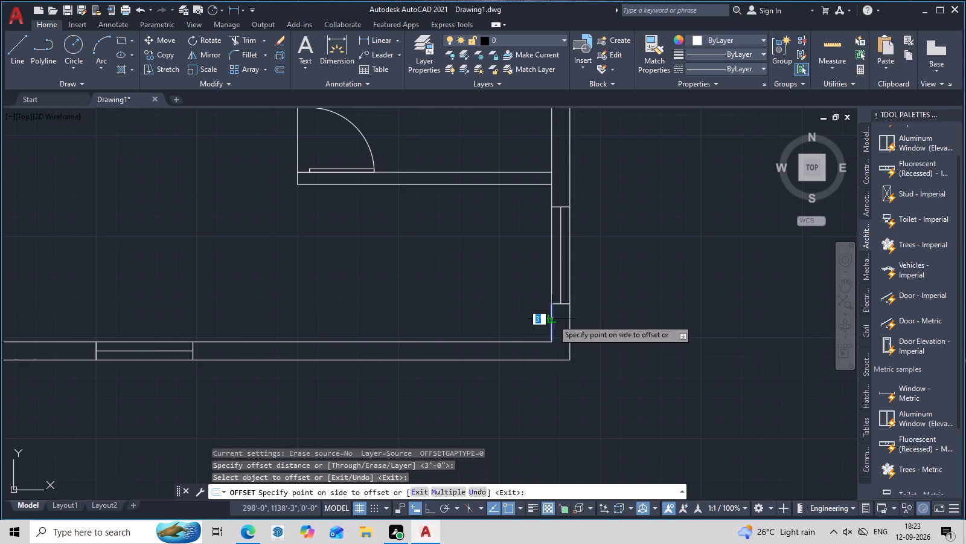
{"action": "left_click", "coordinate": [456, 311]}
{"action": "key", "text": "Escape"}
Extend the offset vertical line north to the lower-right room's bottom partition.
{"action": "type", "text": "ex"}
{"action": "key", "text": "space"}
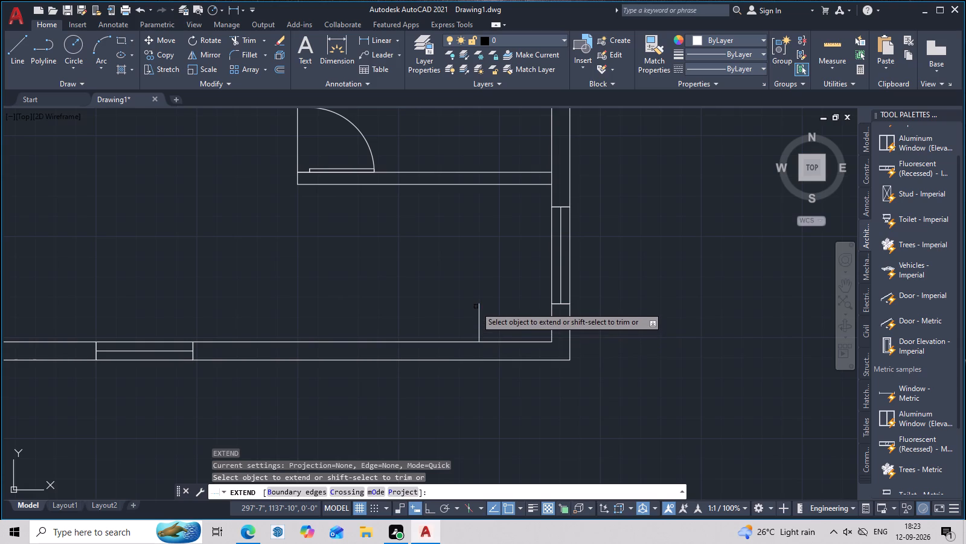
{"action": "left_click", "coordinate": [479, 306]}
{"action": "middle_click_drag", "start_coordinate": [519, 293], "coordinate": [545, 299]}
{"action": "key", "text": "Escape"}
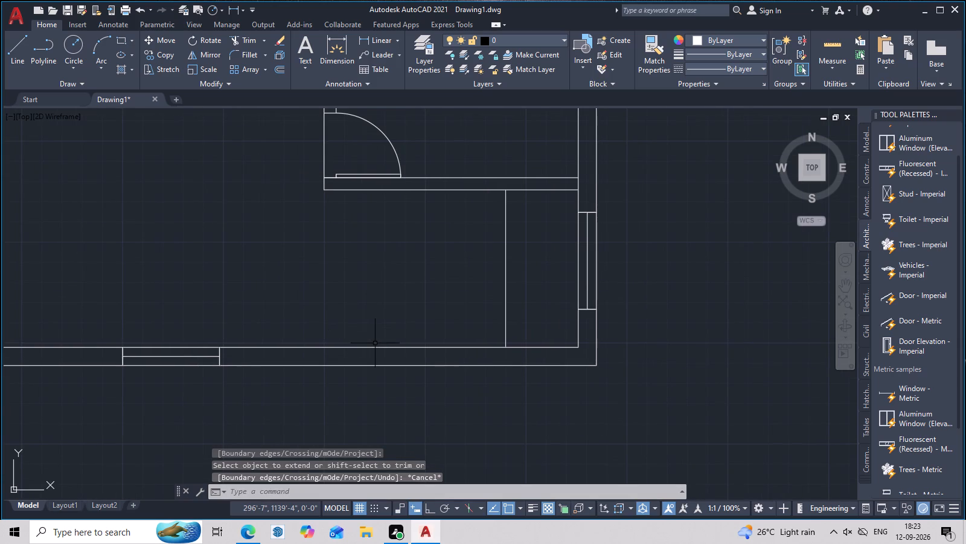
Draw a vertical line 6'-6" long from the lower-right room's bottom-left outer corner down to the south wall's inner line.
{"action": "type", "text": "l"}
{"action": "key", "text": "space"}
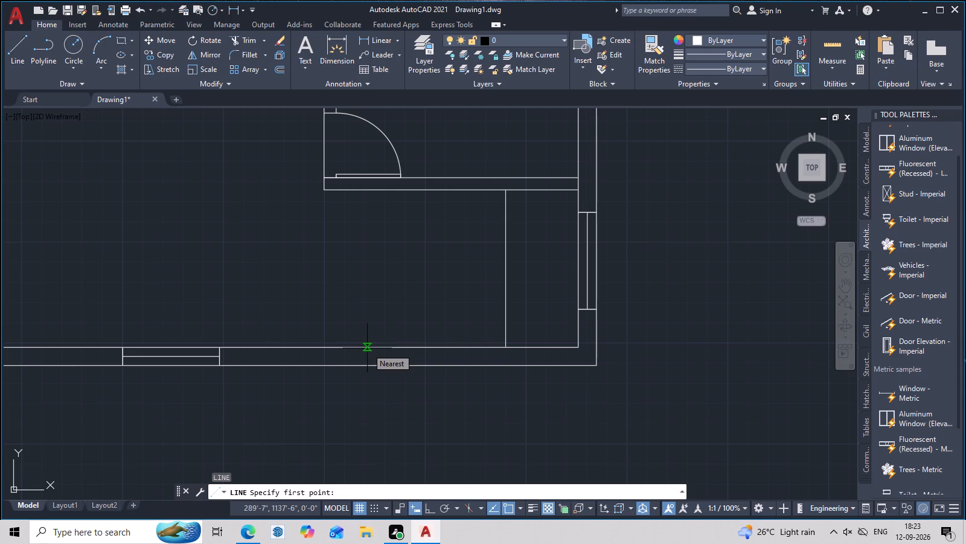
{"action": "left_click", "coordinate": [322, 192]}
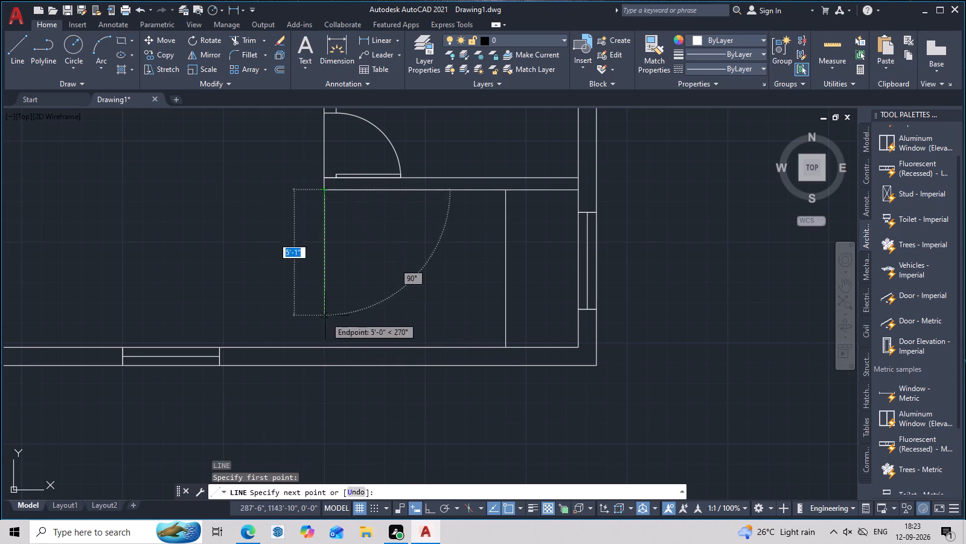
{"action": "key", "text": "F8"}
{"action": "left_click", "coordinate": [321, 352]}
{"action": "key", "text": "Escape"}
Offset the new vertical line eastward in successive 10" spacings to make the first four stair tread lines.
{"action": "scroll", "coordinate": [382, 318], "scroll_direction": "down", "scroll_amount": 1}
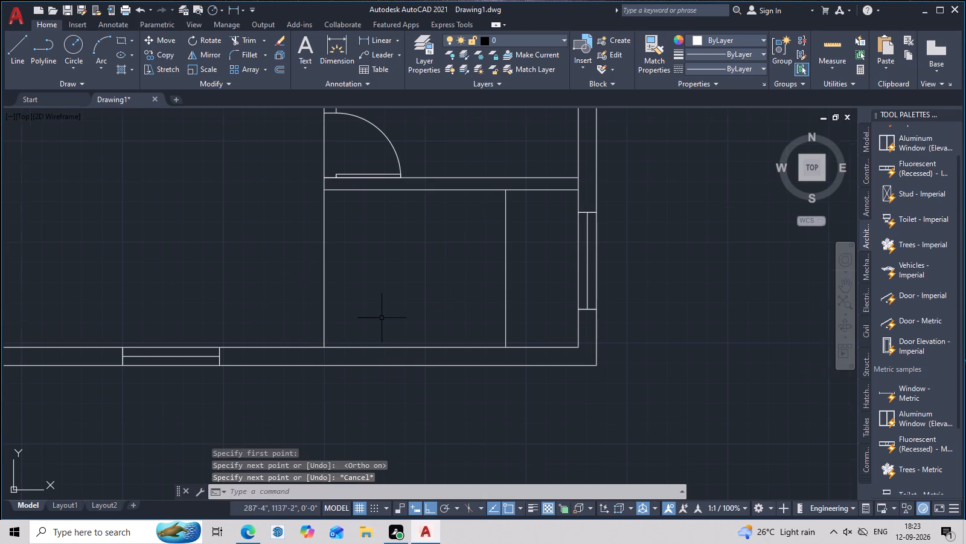
{"action": "scroll", "coordinate": [382, 318], "scroll_direction": "down", "scroll_amount": 1}
{"action": "middle_click_drag", "start_coordinate": [382, 318], "coordinate": [593, 410]}
{"action": "scroll", "coordinate": [593, 410], "scroll_direction": "up", "scroll_amount": 1}
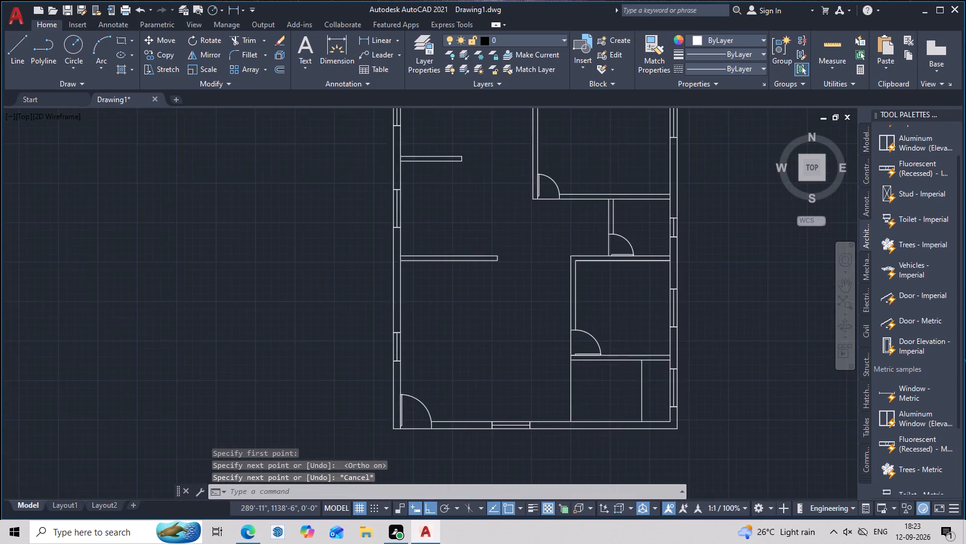
{"action": "scroll", "coordinate": [593, 410], "scroll_direction": "up", "scroll_amount": 1}
{"action": "middle_click_drag", "start_coordinate": [595, 407], "coordinate": [595, 375]}
{"action": "key", "text": "Escape"}
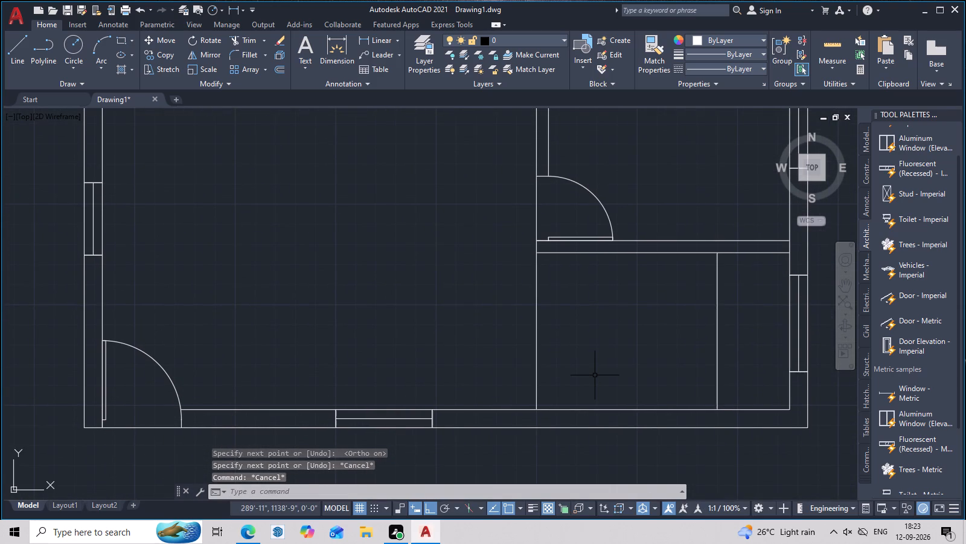
{"action": "type", "text": "o"}
{"action": "key", "text": "space"}
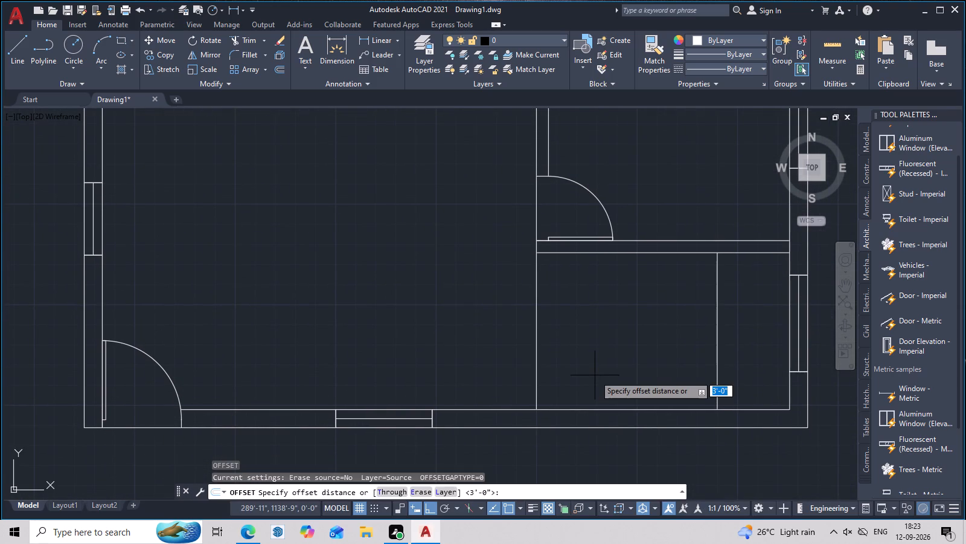
{"action": "type", "text": "10"}
{"action": "key", "text": "Return"}
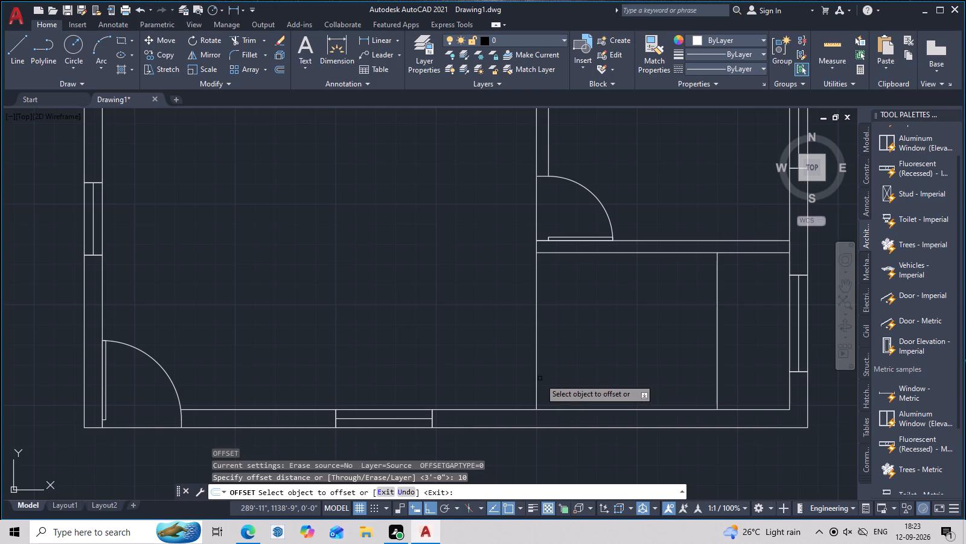
{"action": "double_click", "coordinate": [538, 378]}
{"action": "left_click", "coordinate": [596, 373]}
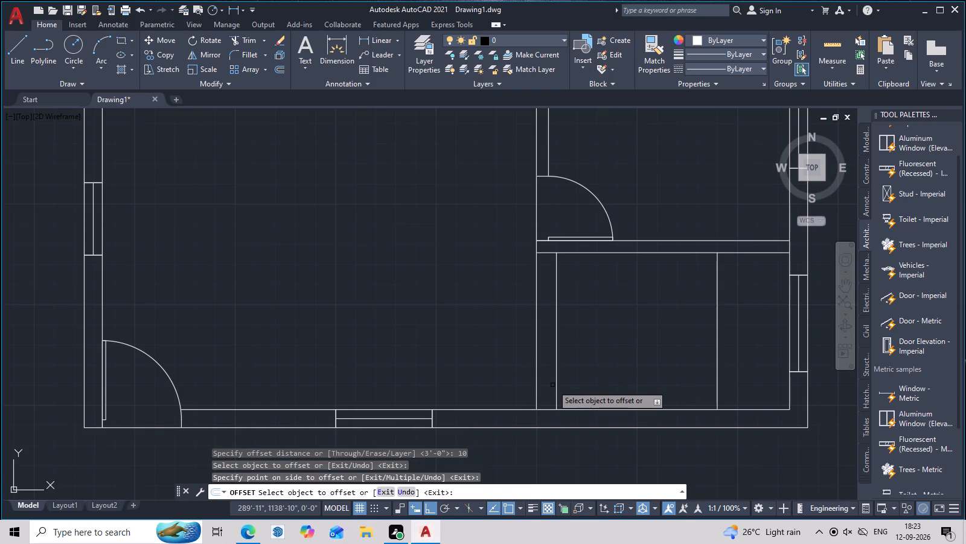
{"action": "left_click", "coordinate": [555, 384]}
{"action": "left_click", "coordinate": [581, 383]}
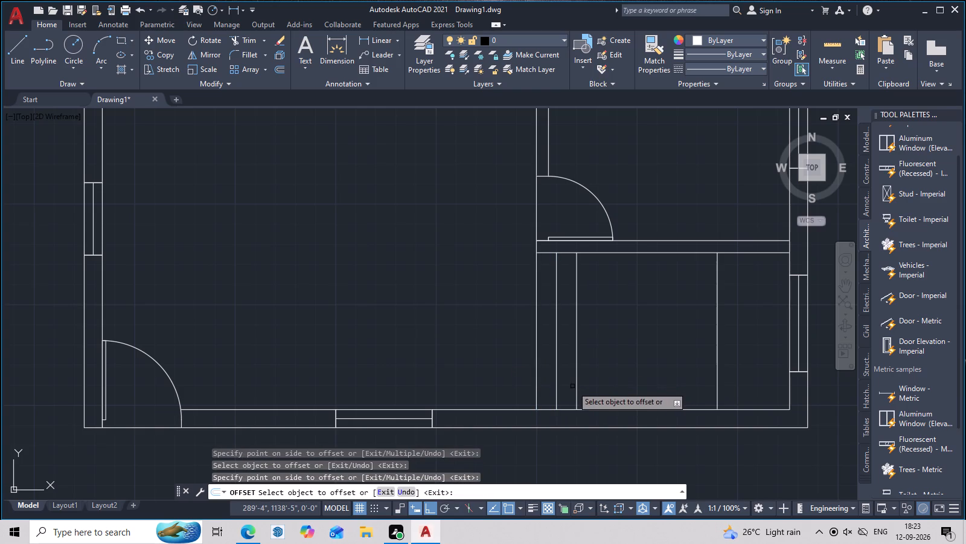
{"action": "left_click", "coordinate": [575, 383]}
{"action": "left_click", "coordinate": [622, 375]}
{"action": "left_click", "coordinate": [577, 383]}
{"action": "left_click", "coordinate": [597, 382]}
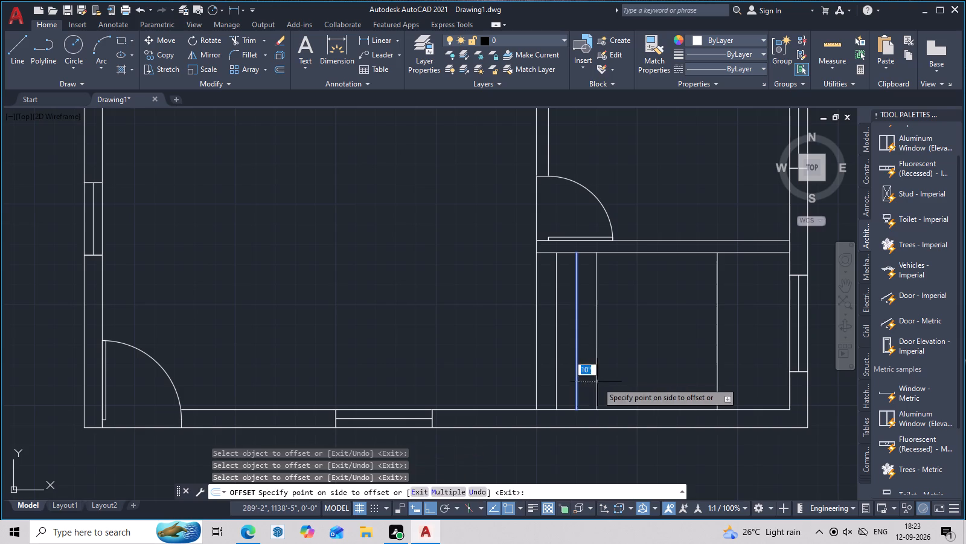
{"action": "left_click", "coordinate": [598, 381]}
{"action": "left_click", "coordinate": [633, 381]}
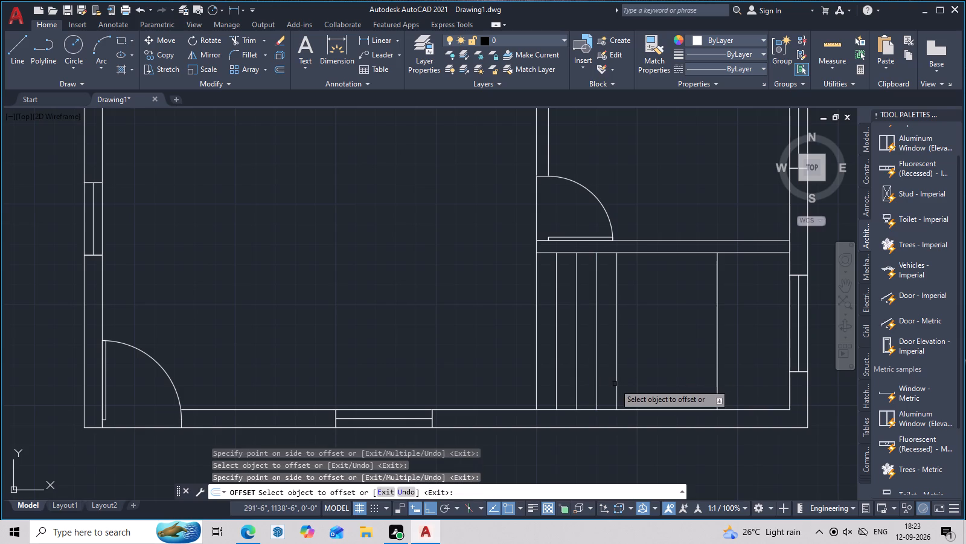
Continue the 10" tread offsets eastward with four more lines, reaching the last gap before the landing line.
{"action": "left_click", "coordinate": [618, 384]}
{"action": "left_click", "coordinate": [653, 384]}
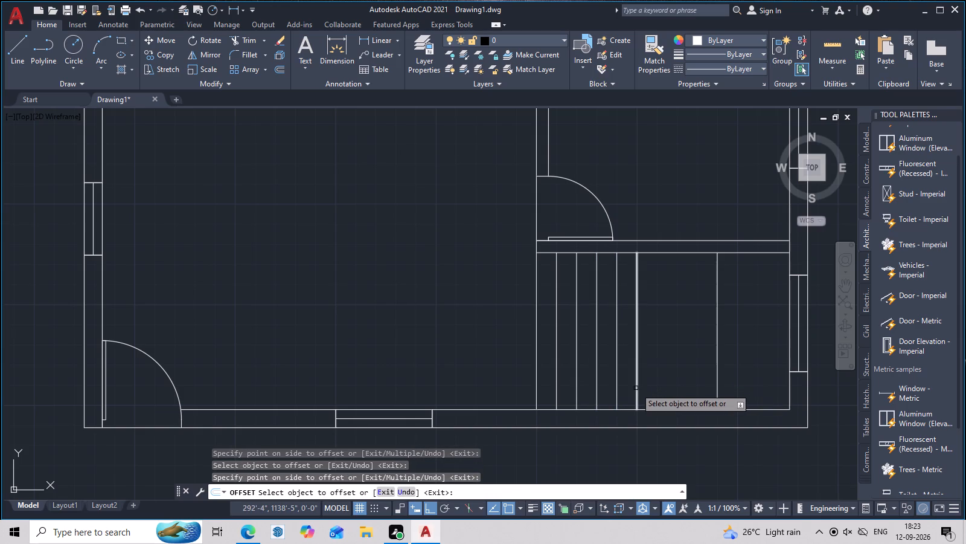
{"action": "left_click", "coordinate": [636, 388]}
{"action": "left_click", "coordinate": [670, 378]}
{"action": "right_click", "coordinate": [670, 378]}
{"action": "left_click", "coordinate": [654, 386]}
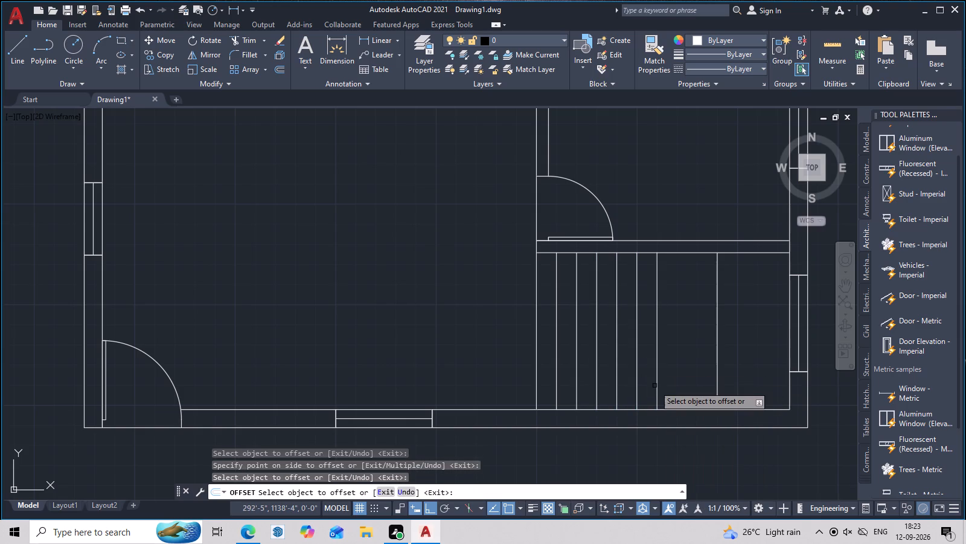
{"action": "left_click", "coordinate": [657, 386]}
{"action": "left_click", "coordinate": [673, 383]}
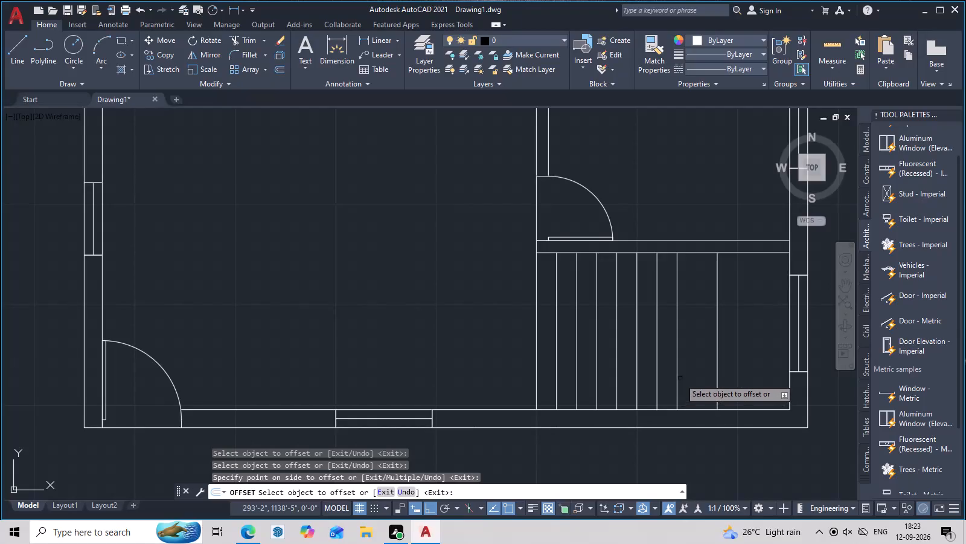
{"action": "left_click", "coordinate": [677, 378]}
{"action": "left_click", "coordinate": [690, 376]}
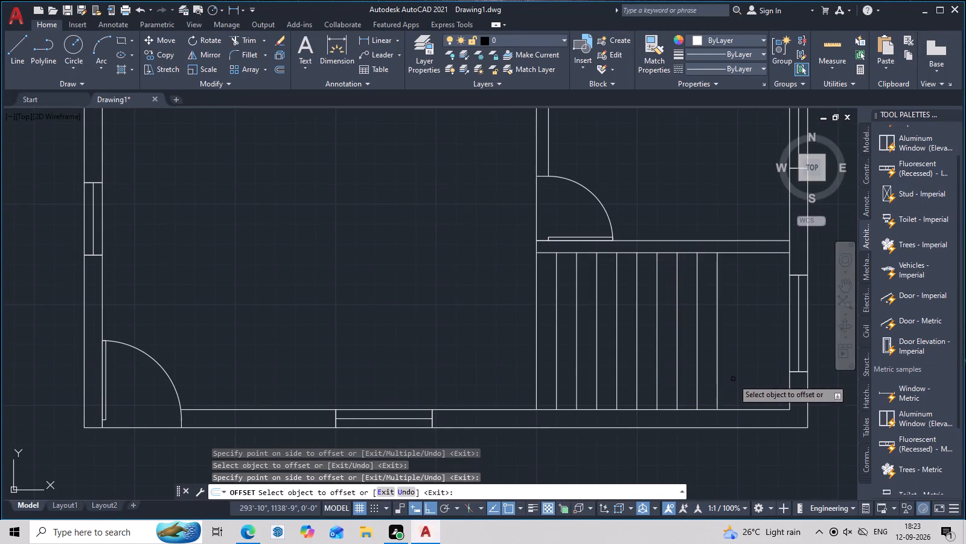
{"action": "key", "text": "Escape"}
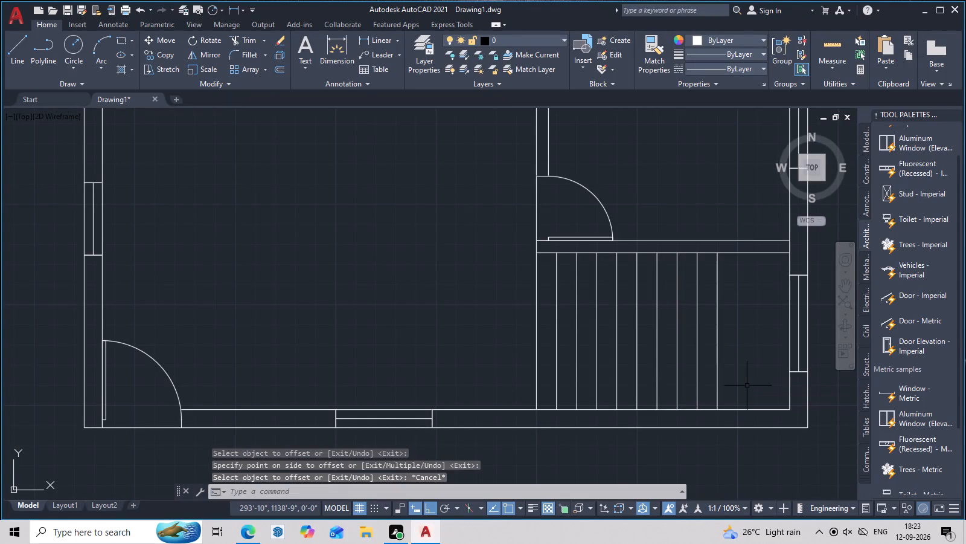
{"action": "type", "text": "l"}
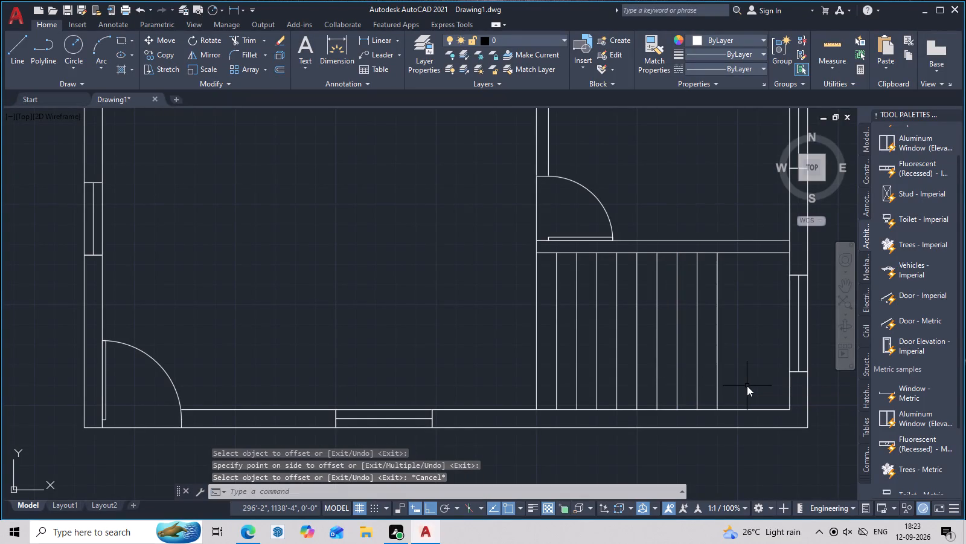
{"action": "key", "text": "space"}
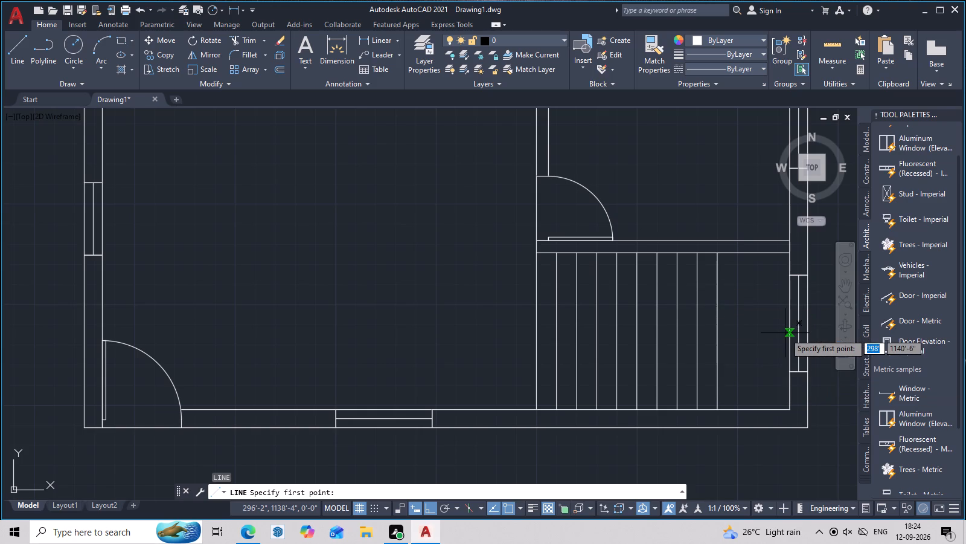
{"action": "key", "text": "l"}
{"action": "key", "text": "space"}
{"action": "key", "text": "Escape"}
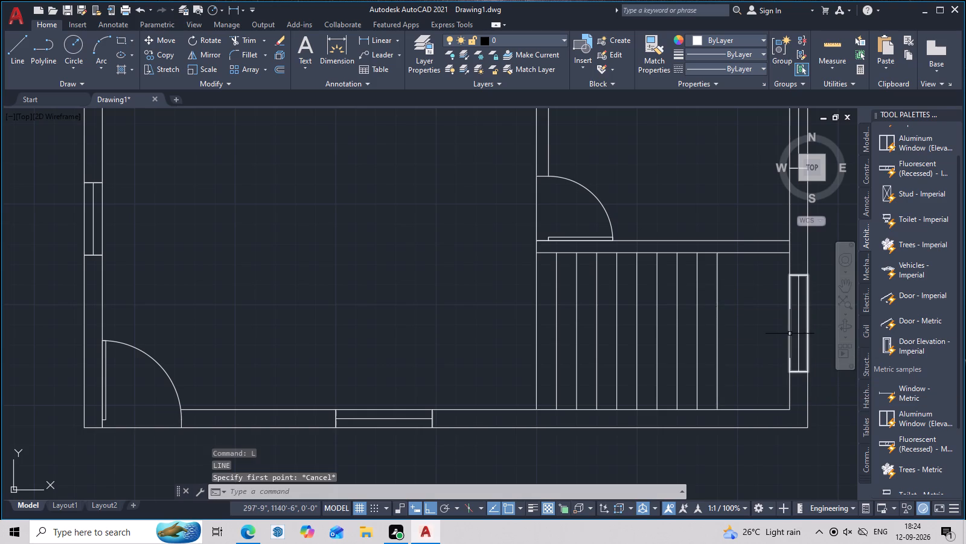
Draw a horizontal line across the stair from the east window's inner-edge midpoint to the westernmost vertical stair line.
{"action": "key", "text": "l"}
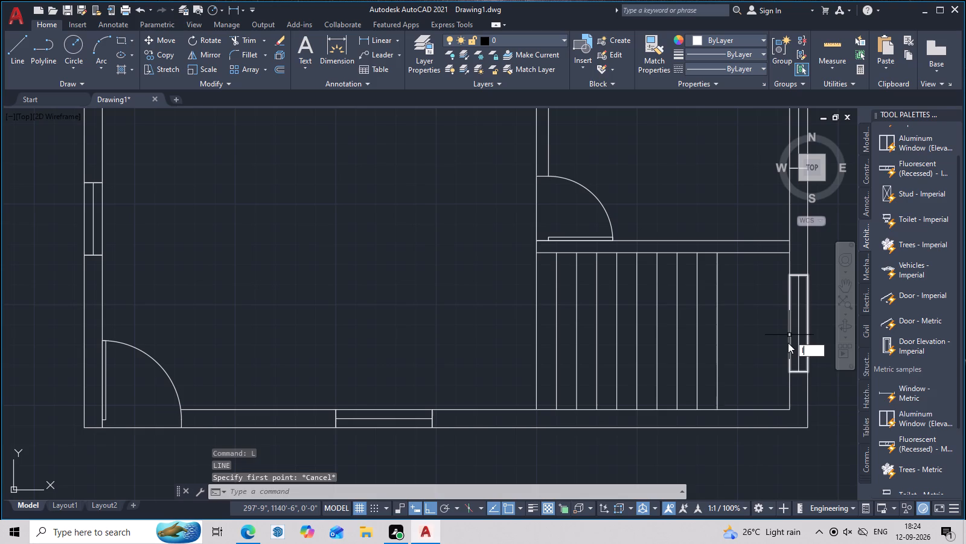
{"action": "key", "text": "space"}
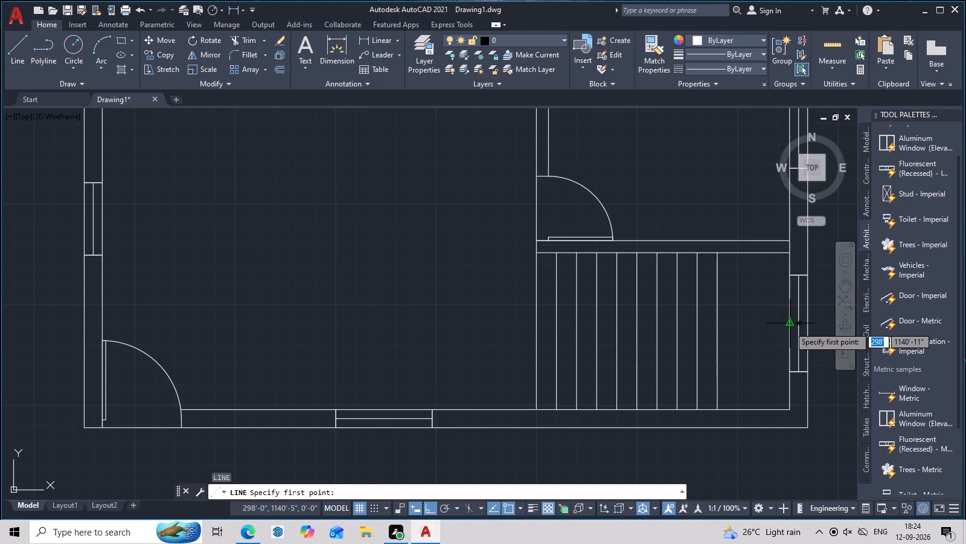
{"action": "left_click", "coordinate": [789, 326]}
{"action": "left_click", "coordinate": [533, 324]}
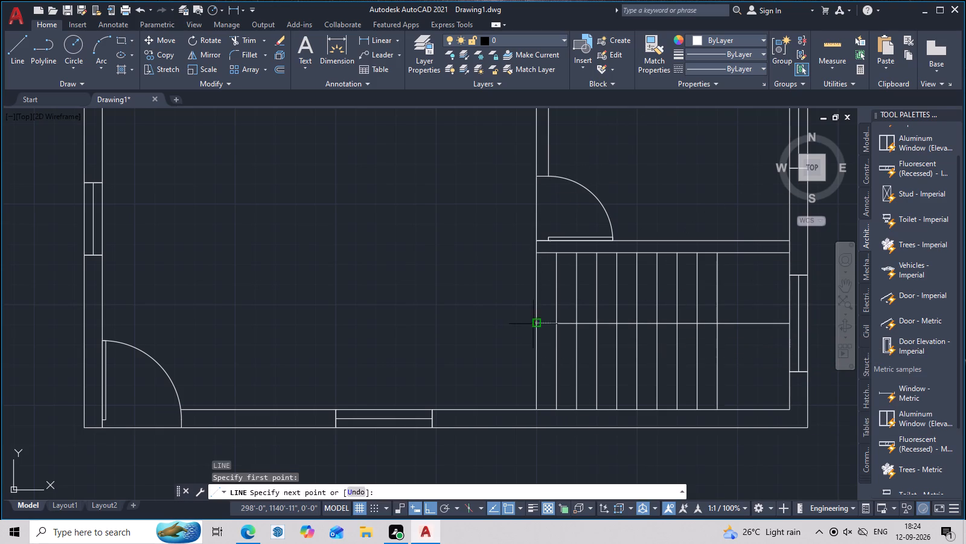
{"action": "key", "text": "Escape"}
Trim away the part of the westernmost stair line south of the horizontal dividing line.
{"action": "type", "text": "tr"}
{"action": "key", "text": "space"}
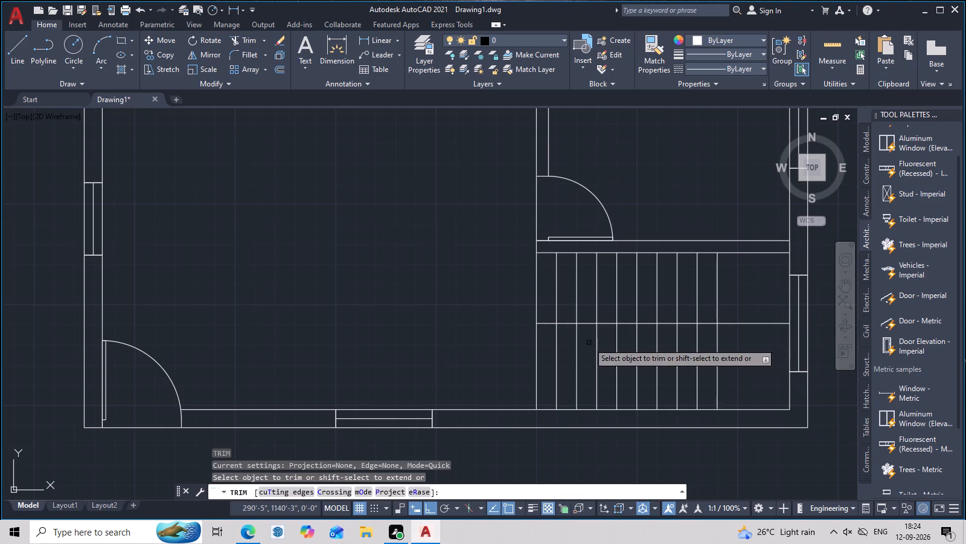
{"action": "left_click", "coordinate": [538, 373]}
{"action": "right_click", "coordinate": [538, 373]}
{"action": "left_click", "coordinate": [468, 363]}
{"action": "key", "text": "space"}
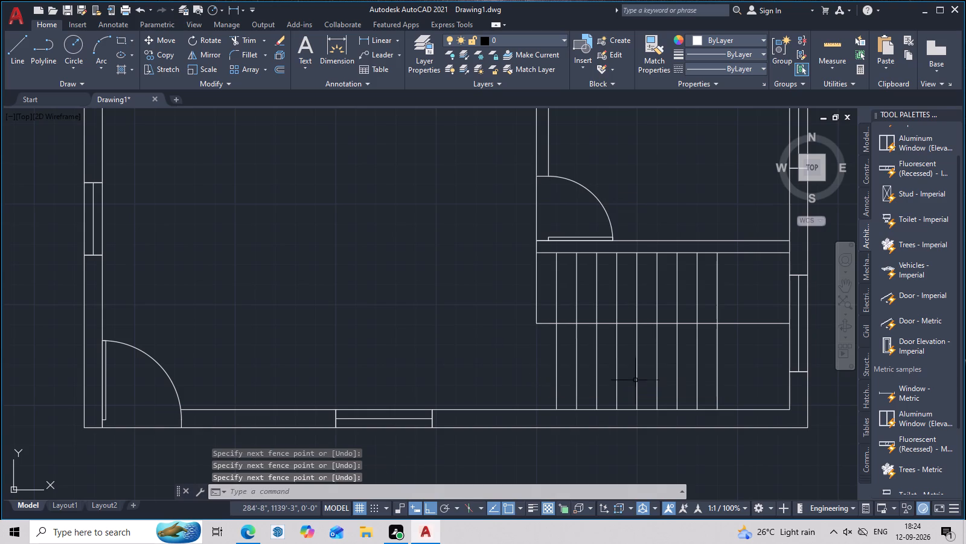
Draw the U-shaped stair travel line from the lower flight's first tread: about 7'-9" east, 3'-2" north, and 9' west past the upper flight.
{"action": "middle_click_drag", "start_coordinate": [635, 380], "coordinate": [557, 386]}
{"action": "key", "text": "Escape"}
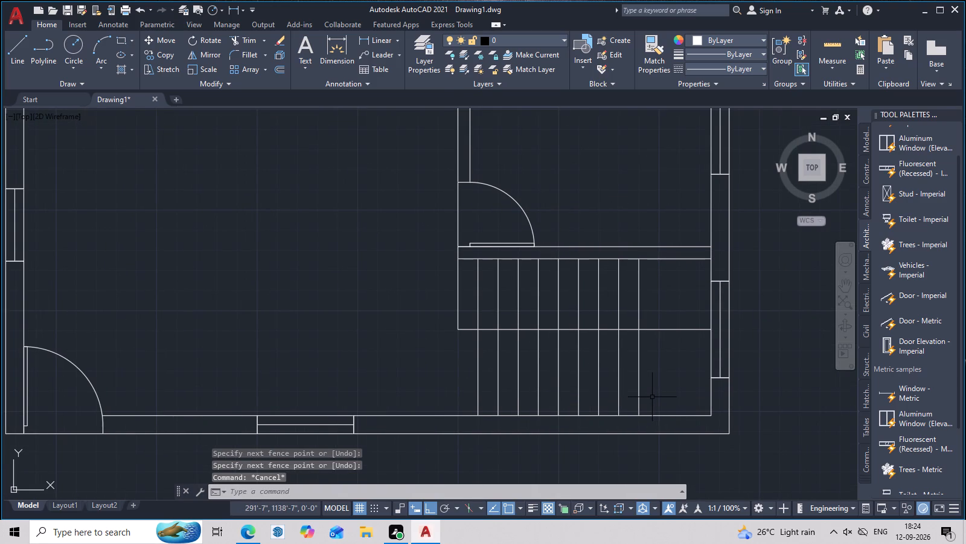
{"action": "type", "text": "l"}
{"action": "key", "text": "space"}
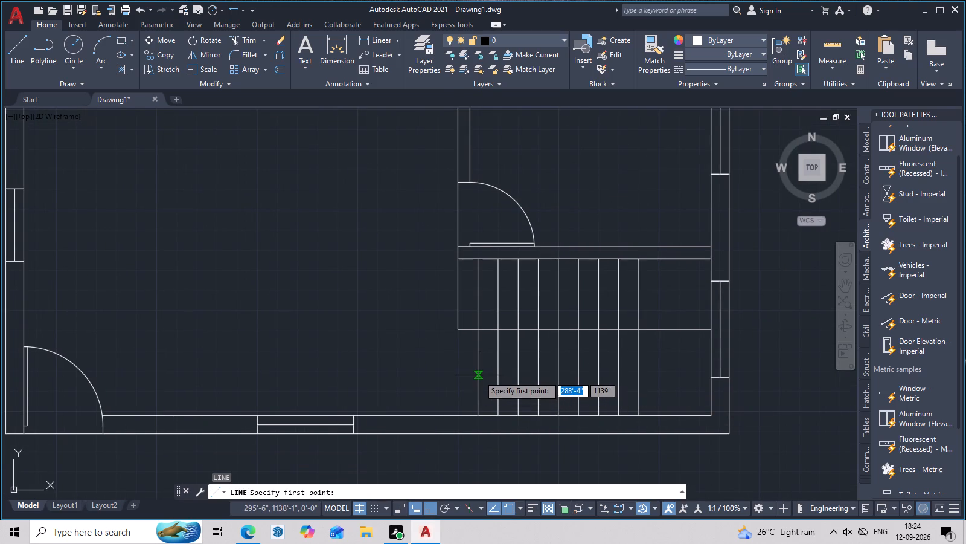
{"action": "left_click", "coordinate": [478, 377]}
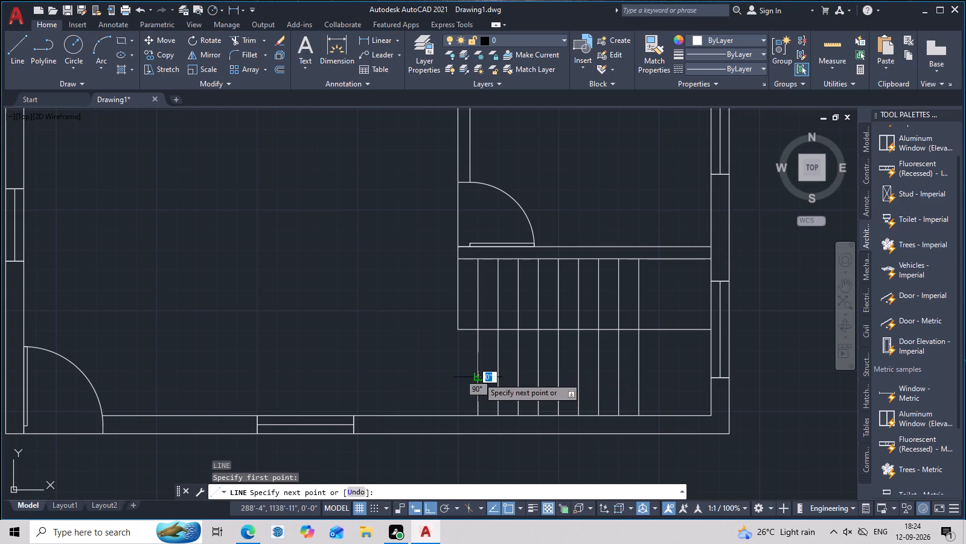
{"action": "left_click", "coordinate": [666, 377]}
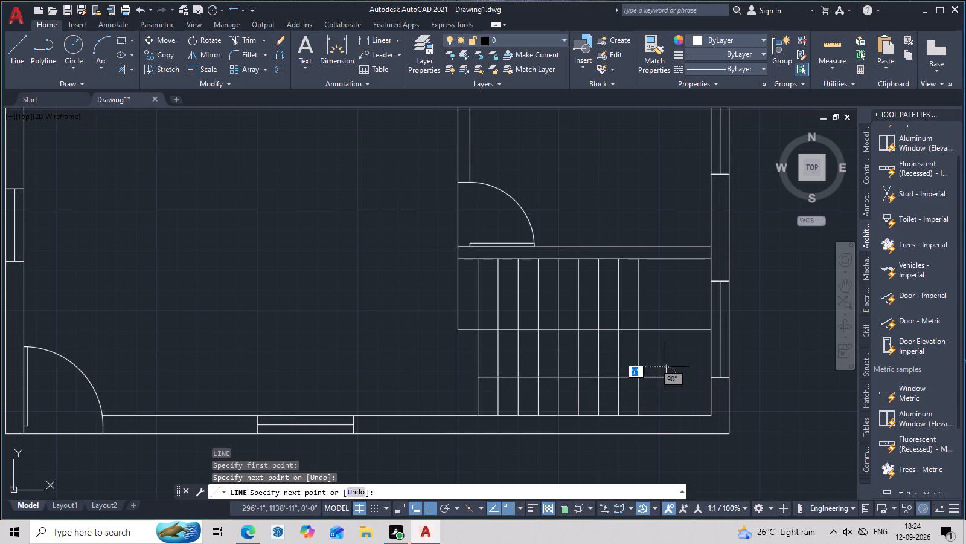
{"action": "left_click", "coordinate": [659, 300]}
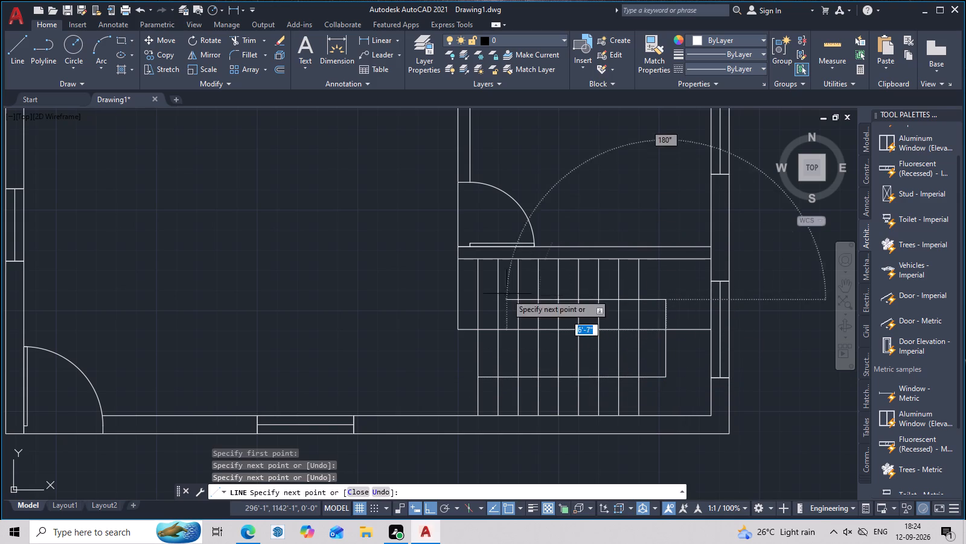
{"action": "left_click", "coordinate": [446, 293]}
{"action": "key", "text": "Escape"}
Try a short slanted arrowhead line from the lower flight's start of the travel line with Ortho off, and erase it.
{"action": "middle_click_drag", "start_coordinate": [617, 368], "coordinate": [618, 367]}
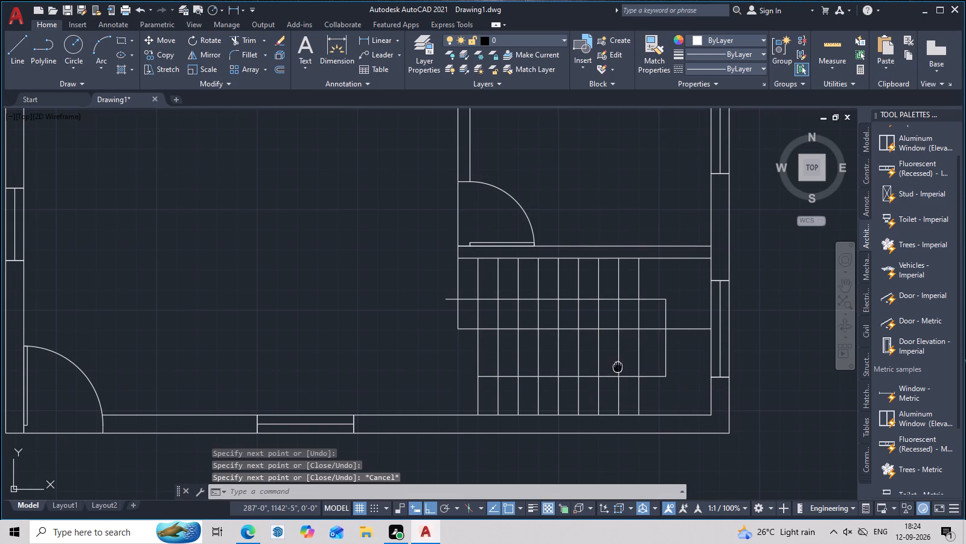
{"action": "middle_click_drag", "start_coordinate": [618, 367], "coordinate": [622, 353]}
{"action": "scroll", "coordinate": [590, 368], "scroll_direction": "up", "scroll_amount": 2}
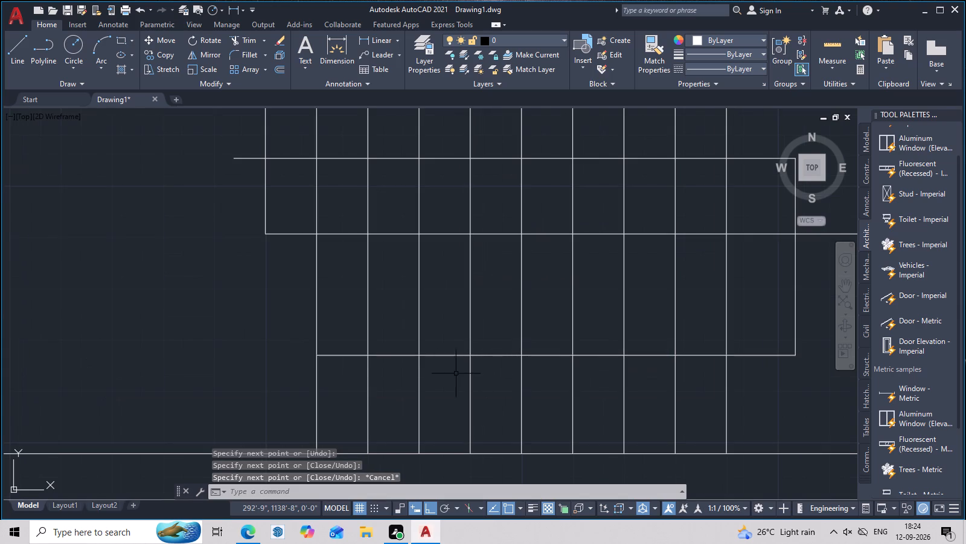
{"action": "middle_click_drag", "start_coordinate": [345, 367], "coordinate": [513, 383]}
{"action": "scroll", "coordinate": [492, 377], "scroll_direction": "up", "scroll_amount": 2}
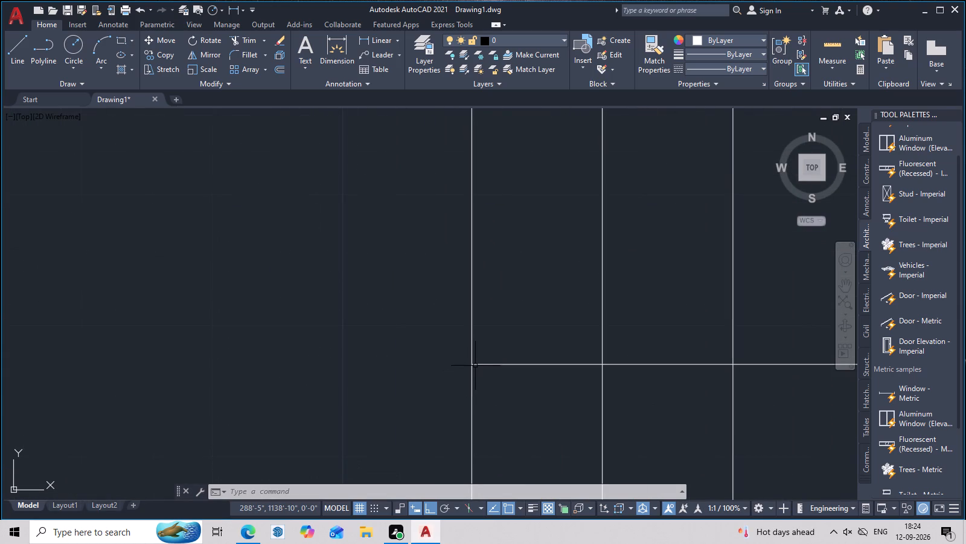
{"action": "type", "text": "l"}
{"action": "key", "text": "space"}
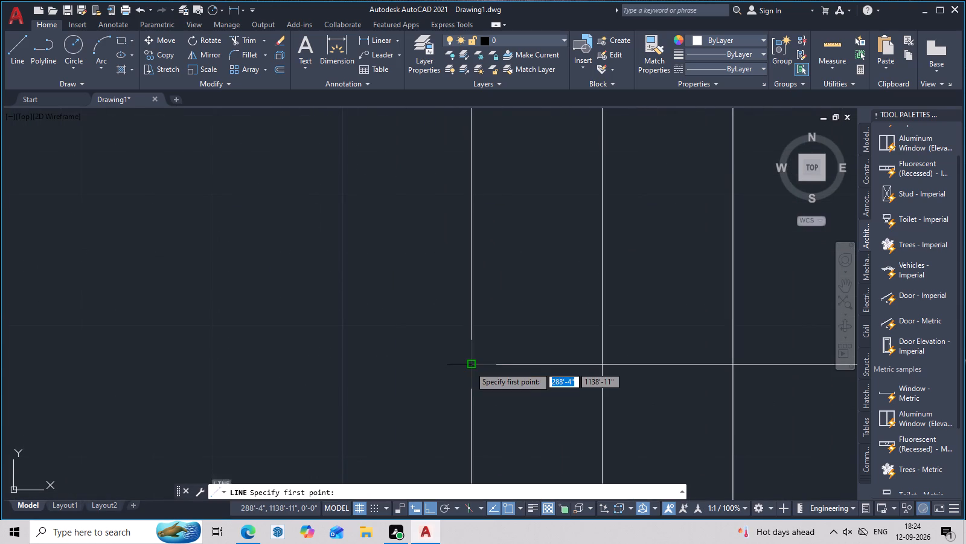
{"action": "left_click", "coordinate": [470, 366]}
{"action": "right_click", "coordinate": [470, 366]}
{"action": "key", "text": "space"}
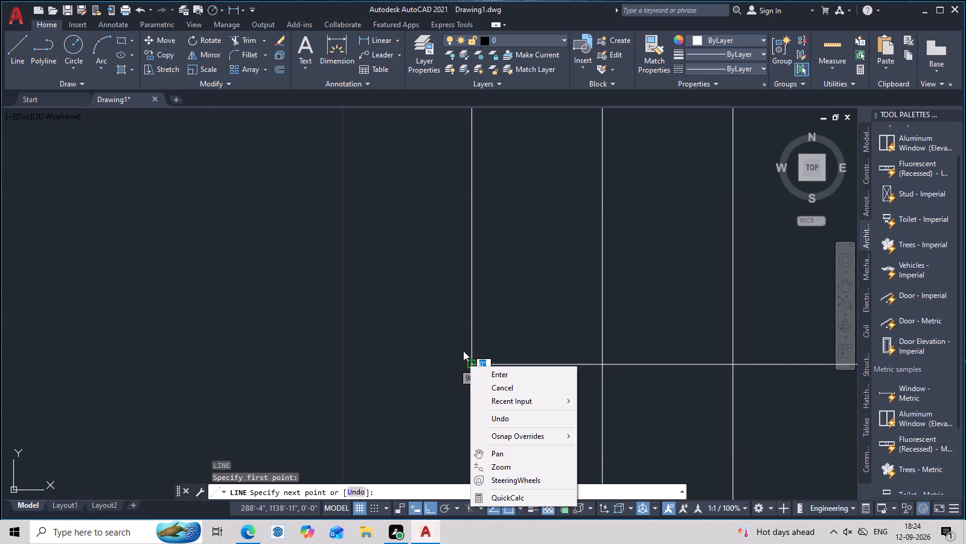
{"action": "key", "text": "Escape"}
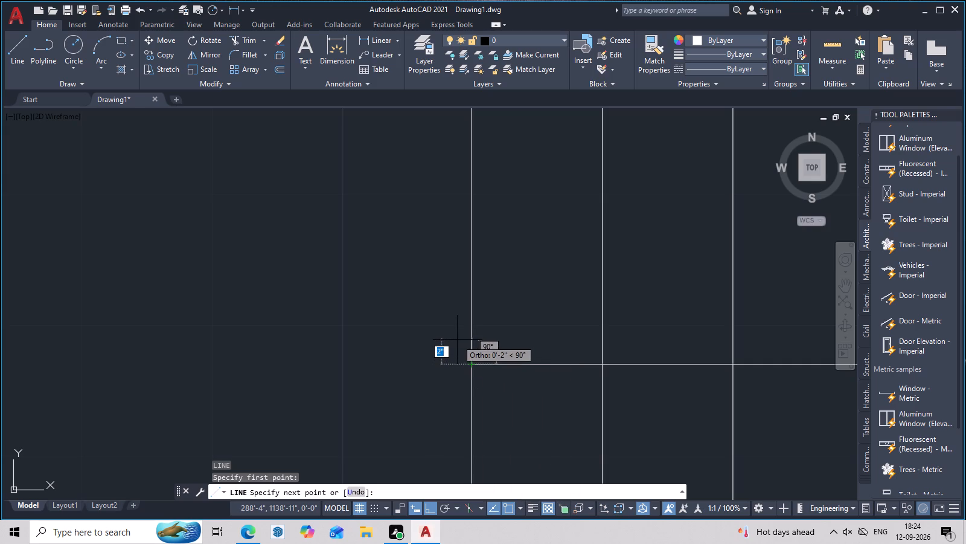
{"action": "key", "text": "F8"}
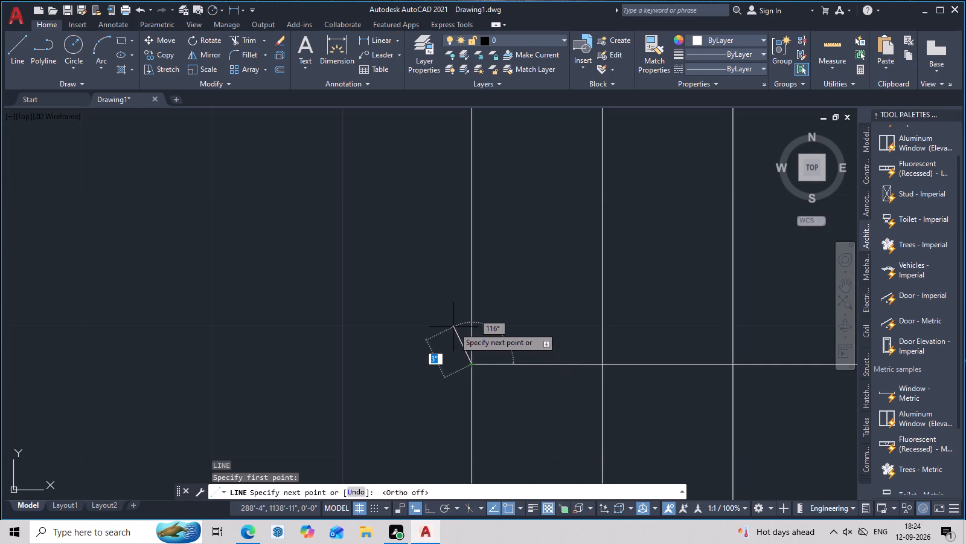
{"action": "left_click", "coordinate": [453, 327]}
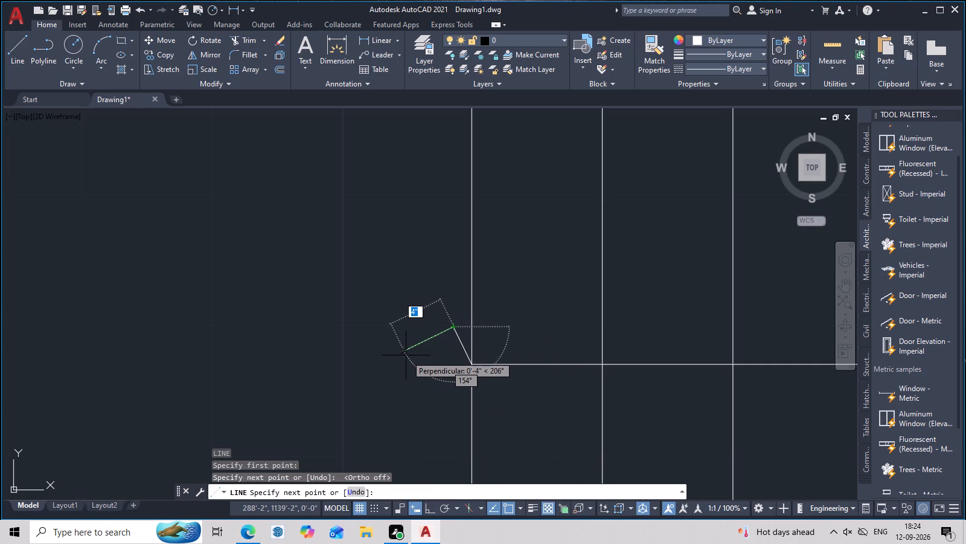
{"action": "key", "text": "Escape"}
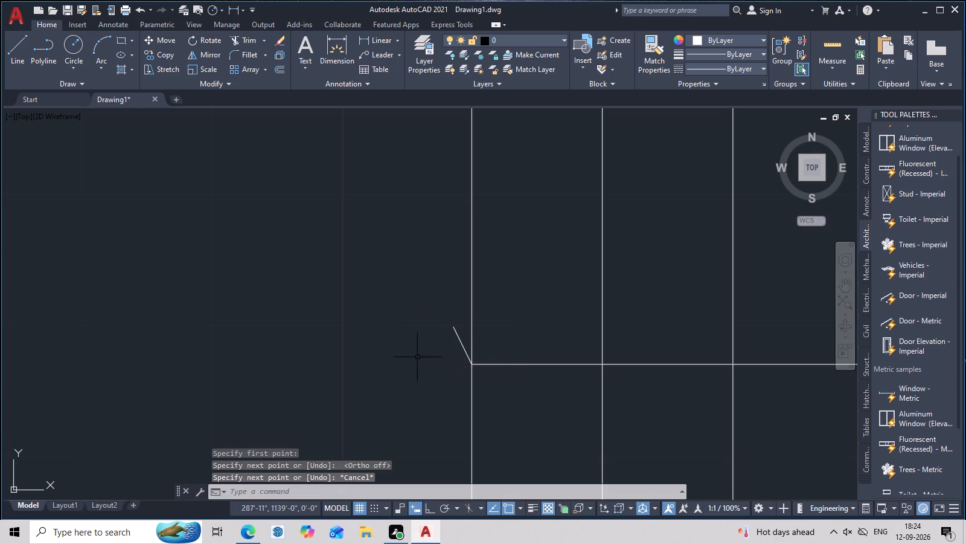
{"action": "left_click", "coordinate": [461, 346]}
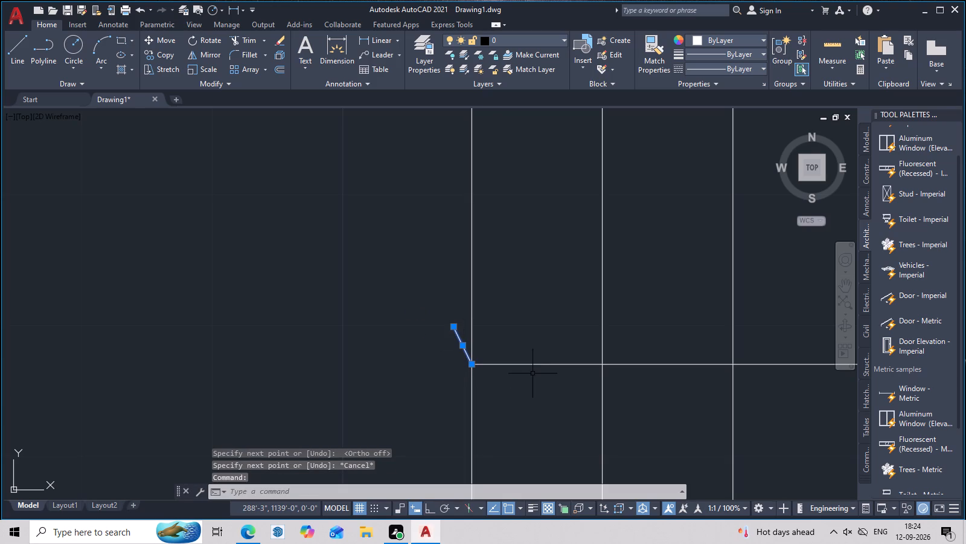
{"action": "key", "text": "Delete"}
Draw a horizontal guide line about 8" west from the travel line's start at the lower flight's first tread.
{"action": "key", "text": "l"}
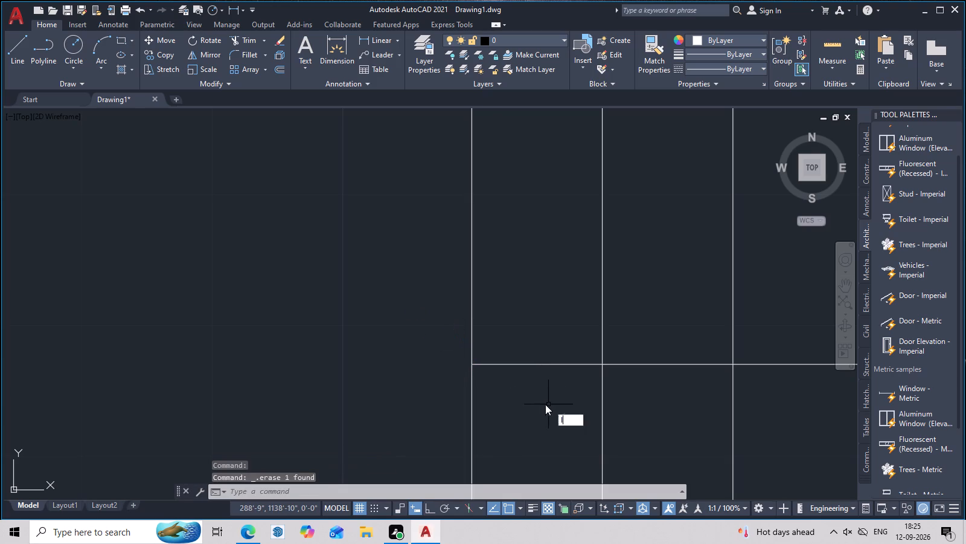
{"action": "key", "text": "space"}
{"action": "left_click", "coordinate": [472, 367]}
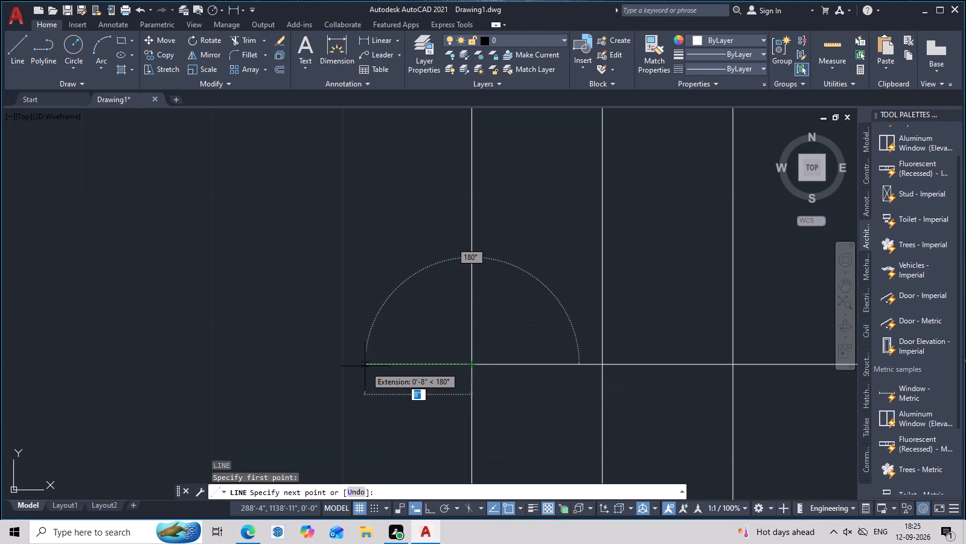
{"action": "left_click", "coordinate": [365, 366]}
{"action": "key", "text": "space"}
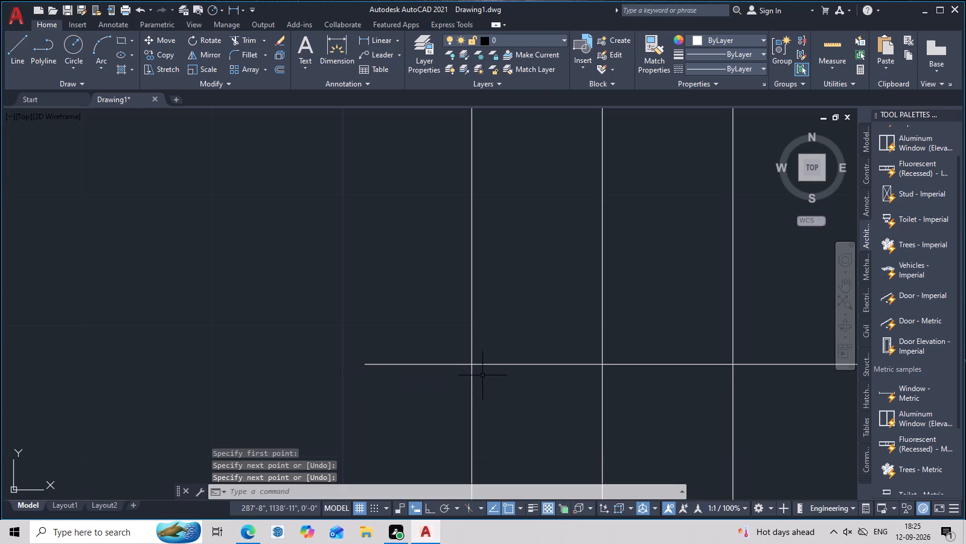
Draw the arrowhead's upper edge from the 8" guide line's midpoint to the first tread line, slightly north of the travel line.
{"action": "key", "text": "l"}
{"action": "key", "text": "space"}
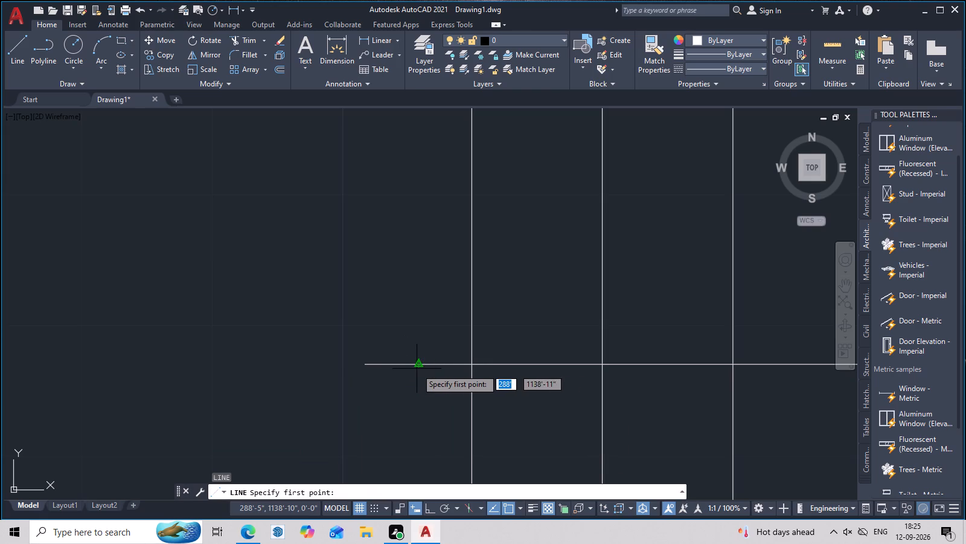
{"action": "left_click", "coordinate": [417, 369]}
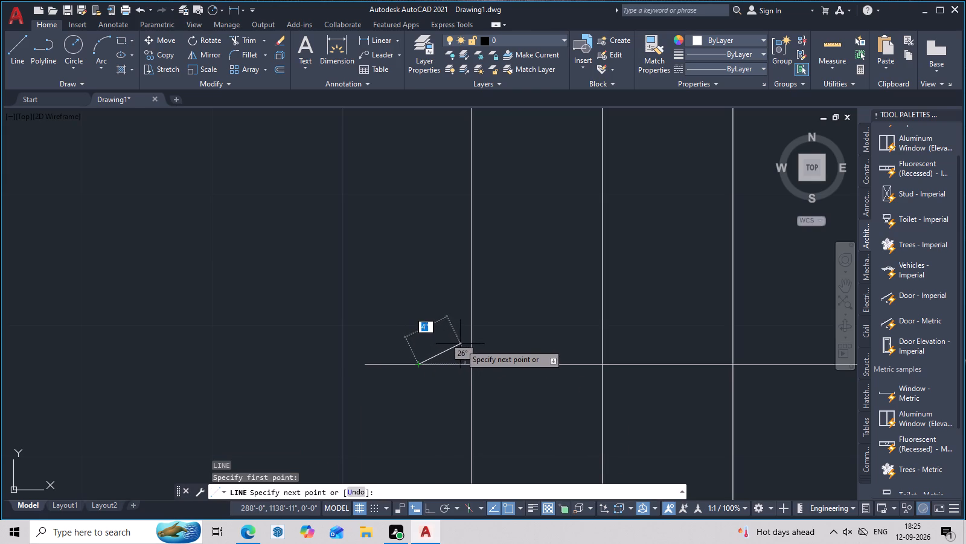
{"action": "left_click", "coordinate": [469, 349]}
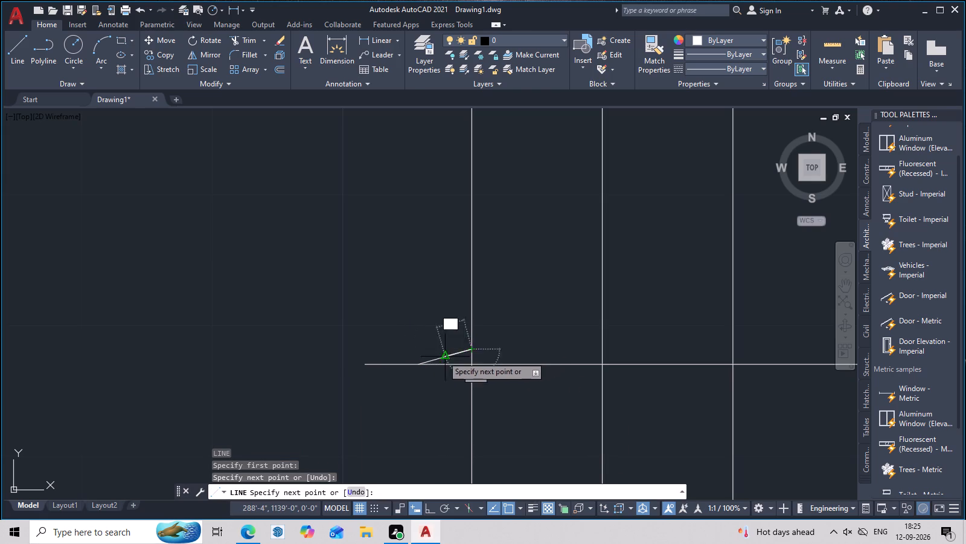
{"action": "key", "text": "space"}
{"action": "key", "text": "space"}
{"action": "left_click", "coordinate": [419, 364]}
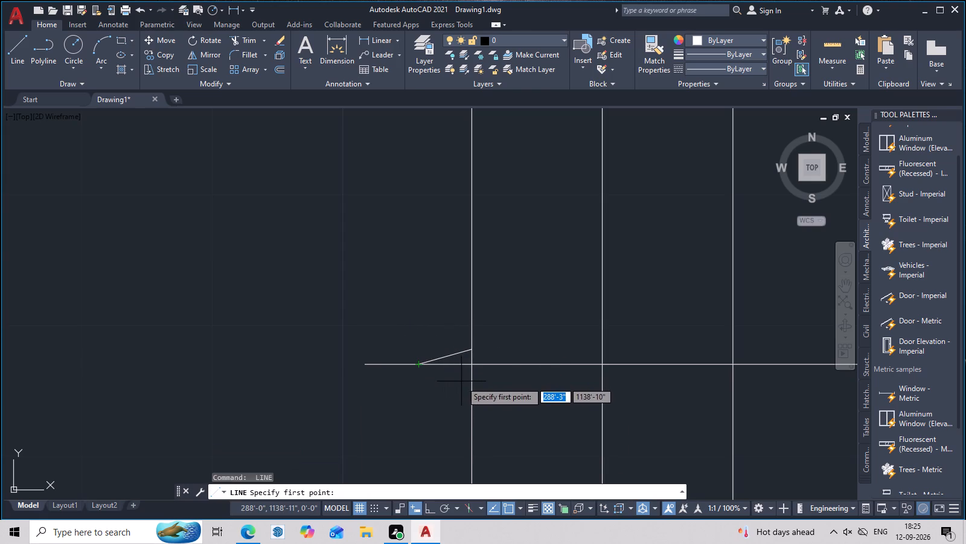
{"action": "key", "text": "Escape"}
Mirror the slanted arrowhead line about the horizontal travel line, keeping the original.
{"action": "left_click", "coordinate": [461, 353]}
{"action": "type", "text": "mi"}
{"action": "key", "text": "space"}
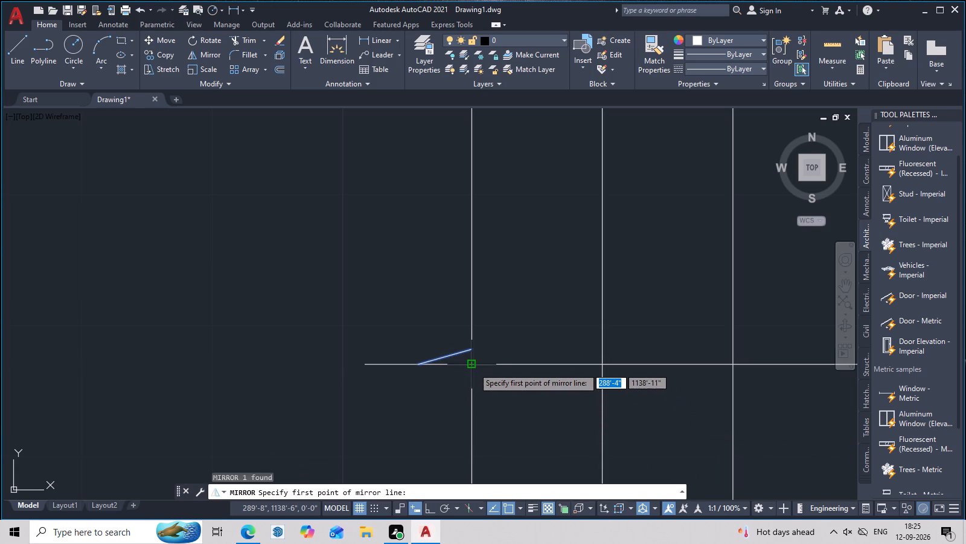
{"action": "left_click", "coordinate": [473, 368]}
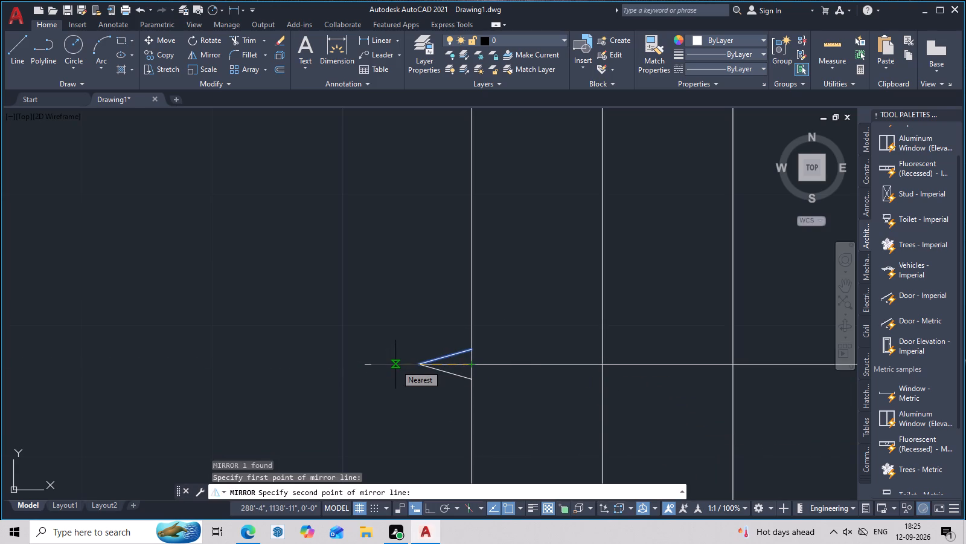
{"action": "key", "text": "F8"}
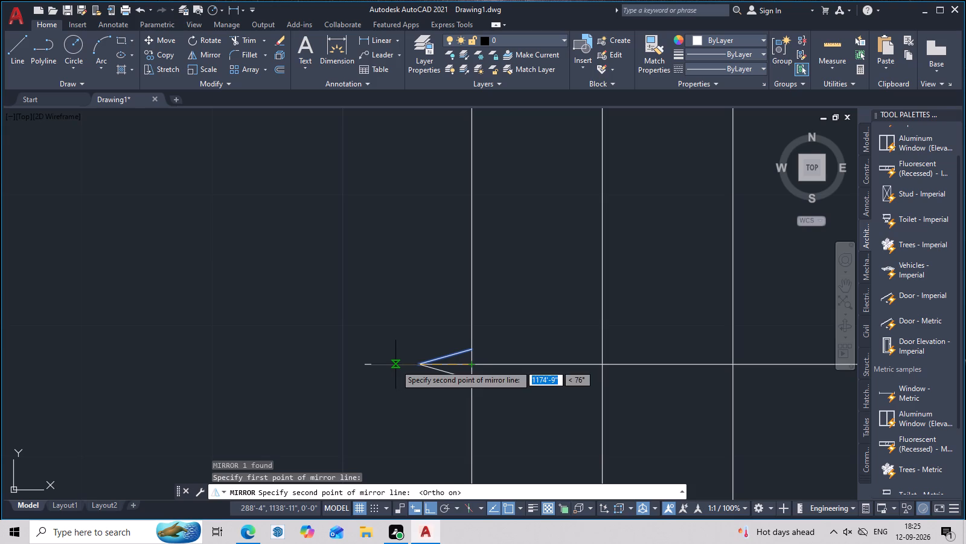
{"action": "left_click", "coordinate": [395, 364]}
{"action": "left_click_drag", "start_coordinate": [432, 409], "coordinate": [395, 364]}
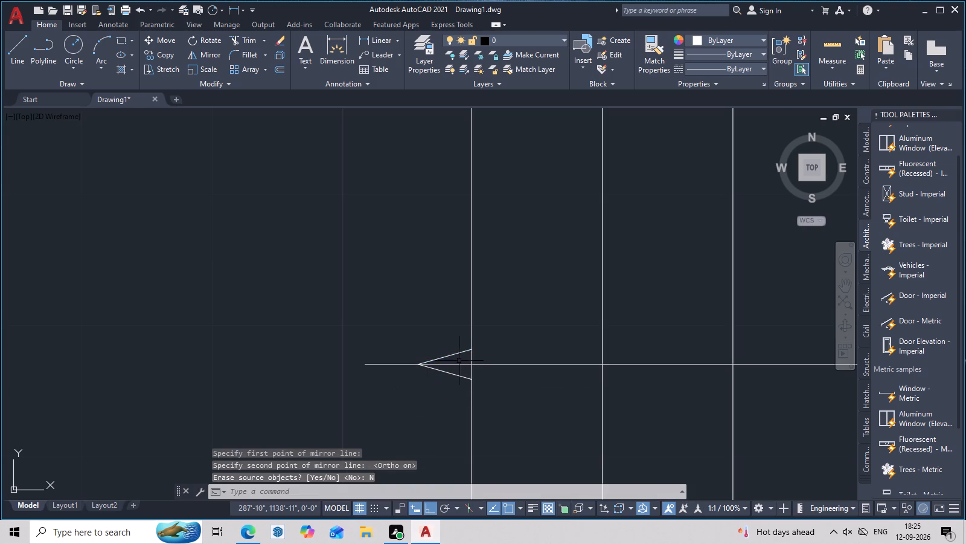
{"action": "key", "text": "Escape"}
Trim away the guide line both west of the arrowhead's tip and inside the arrowhead.
{"action": "type", "text": "tr"}
{"action": "key", "text": "space"}
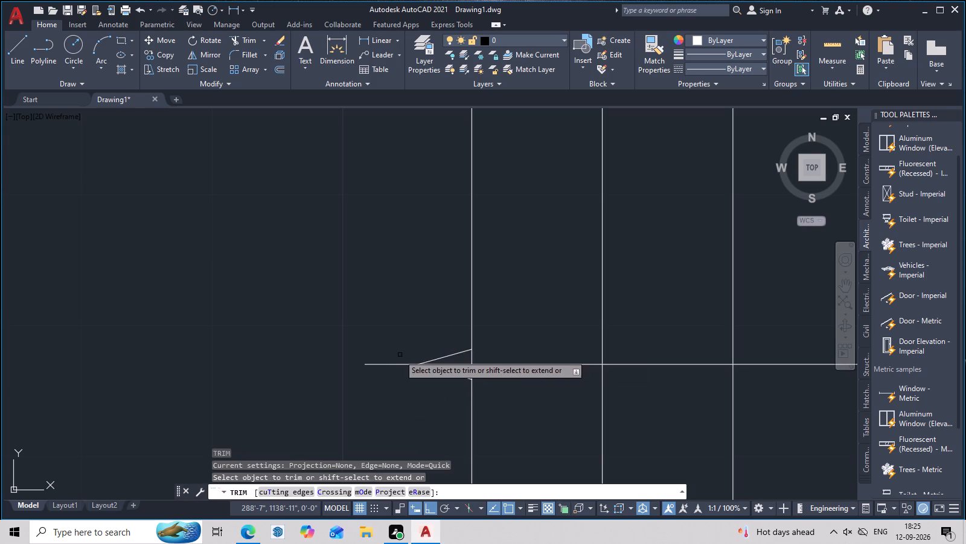
{"action": "left_click", "coordinate": [394, 363]}
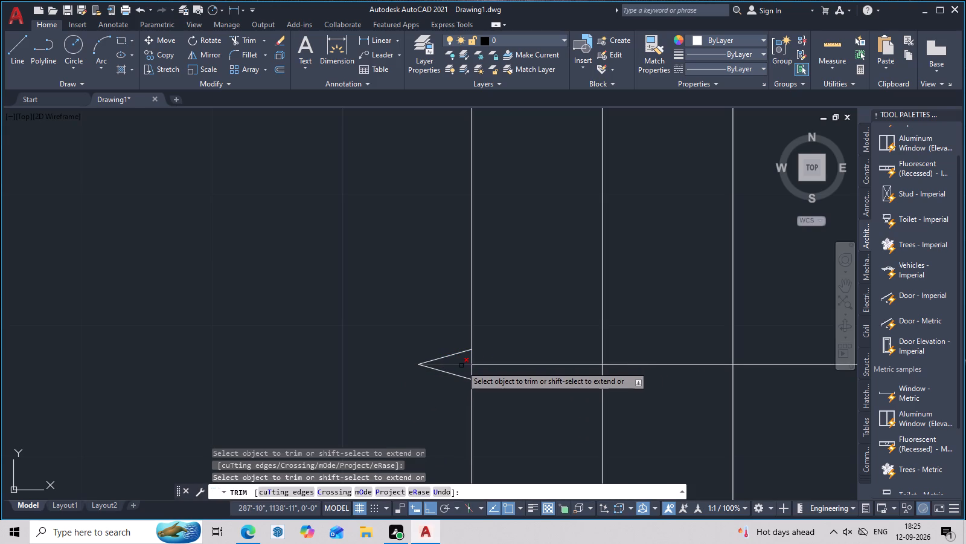
{"action": "left_click", "coordinate": [461, 366]}
{"action": "key", "text": "Escape"}
Join the two slanted arrowhead lines into a single polyline.
{"action": "scroll", "coordinate": [514, 396], "scroll_direction": "down", "scroll_amount": 3}
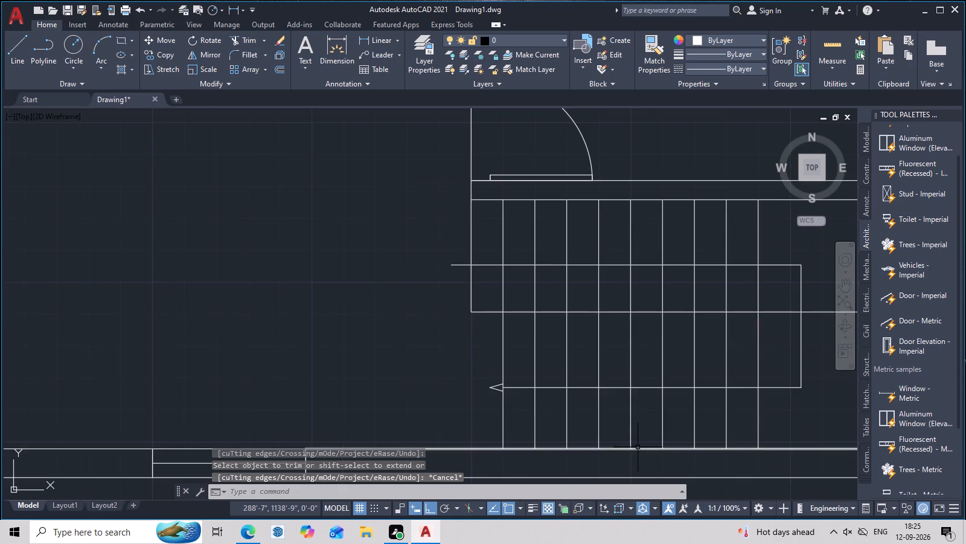
{"action": "scroll", "coordinate": [638, 447], "scroll_direction": "down", "scroll_amount": 1}
{"action": "middle_click_drag", "start_coordinate": [633, 444], "coordinate": [528, 438]}
{"action": "scroll", "coordinate": [444, 406], "scroll_direction": "up", "scroll_amount": 5}
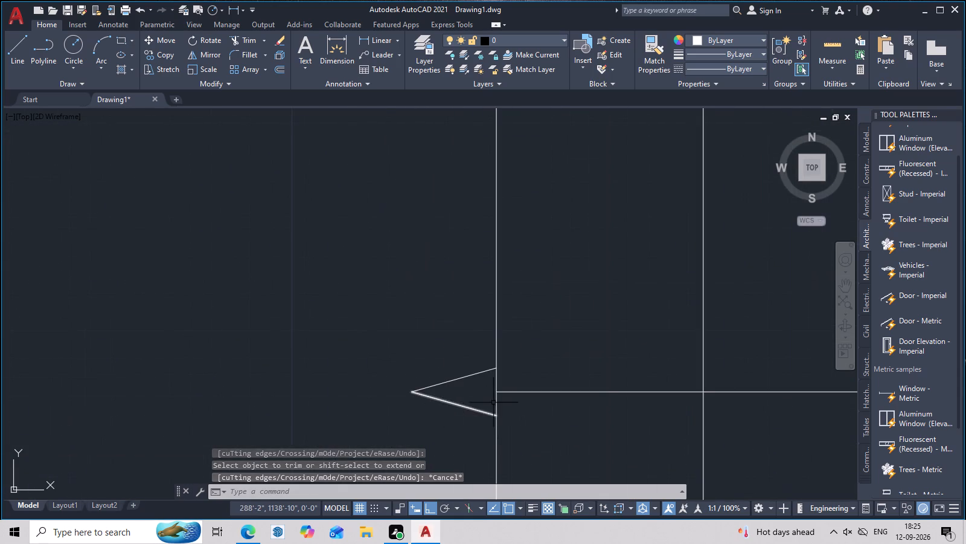
{"action": "scroll", "coordinate": [491, 400], "scroll_direction": "down", "scroll_amount": 1}
{"action": "left_click", "coordinate": [485, 406]}
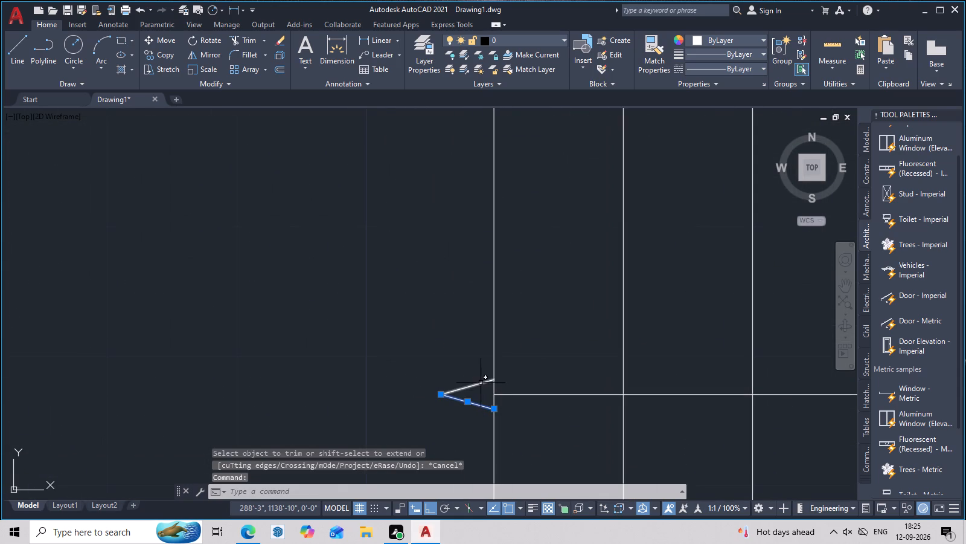
{"action": "left_click", "coordinate": [481, 383]}
{"action": "right_click", "coordinate": [481, 383]}
{"action": "key", "text": "j"}
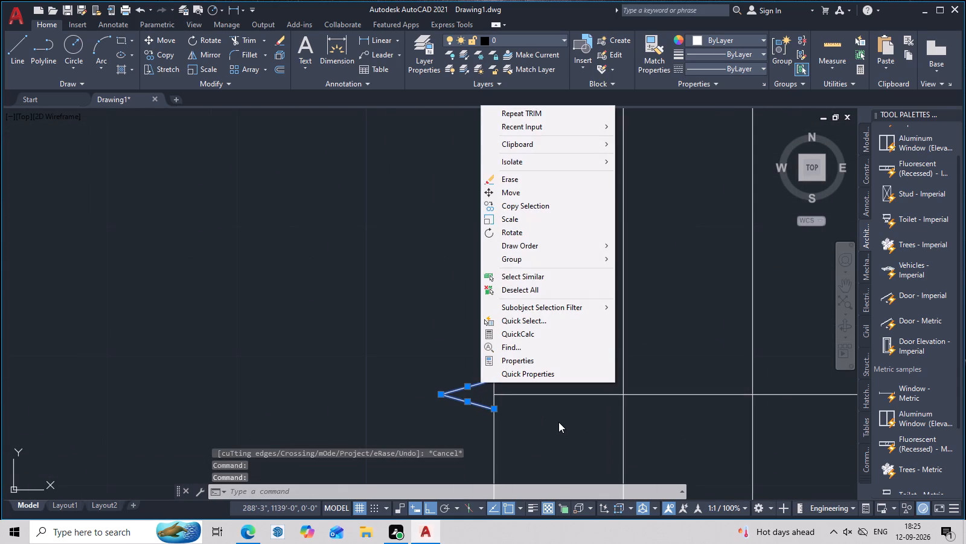
{"action": "left_click", "coordinate": [682, 422]}
{"action": "key", "text": "j"}
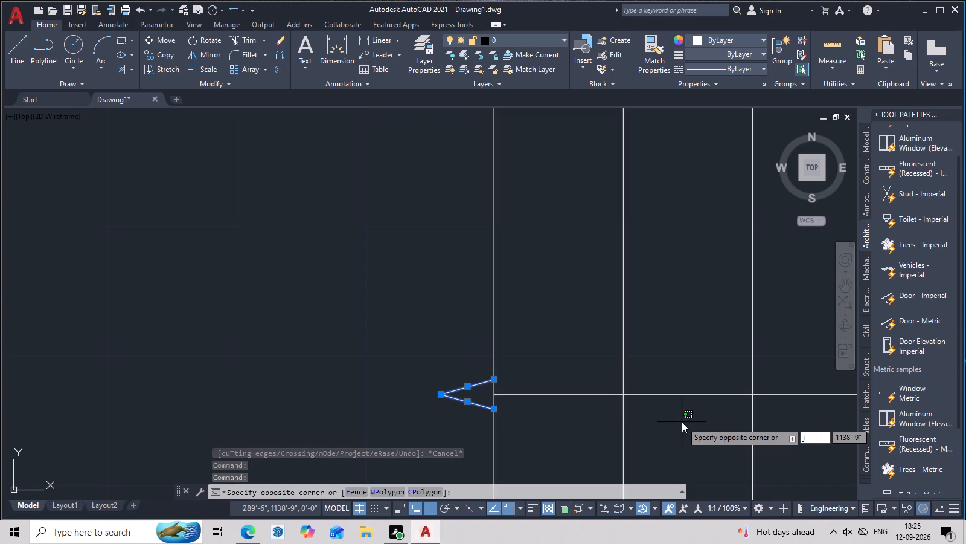
{"action": "key", "text": "space"}
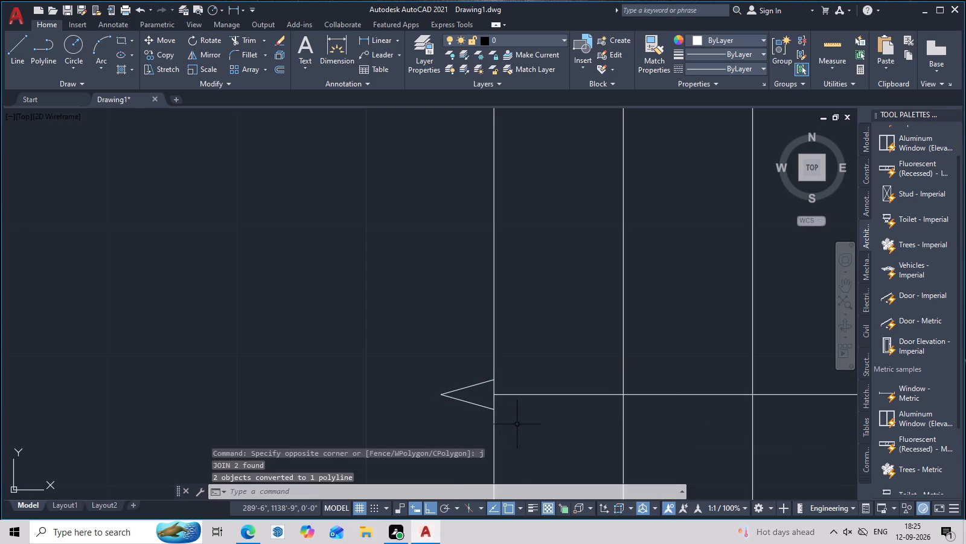
Copy the joined arrowhead from the lower travel line to the west end of the upper travel line, with Ortho off.
{"action": "left_click", "coordinate": [472, 404]}
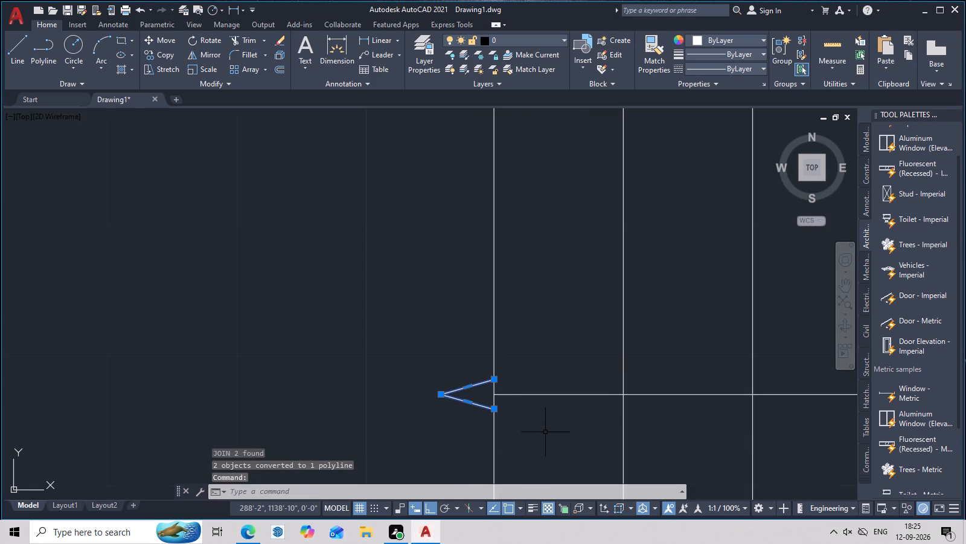
{"action": "key", "text": "m"}
{"action": "key", "text": "BackSpace"}
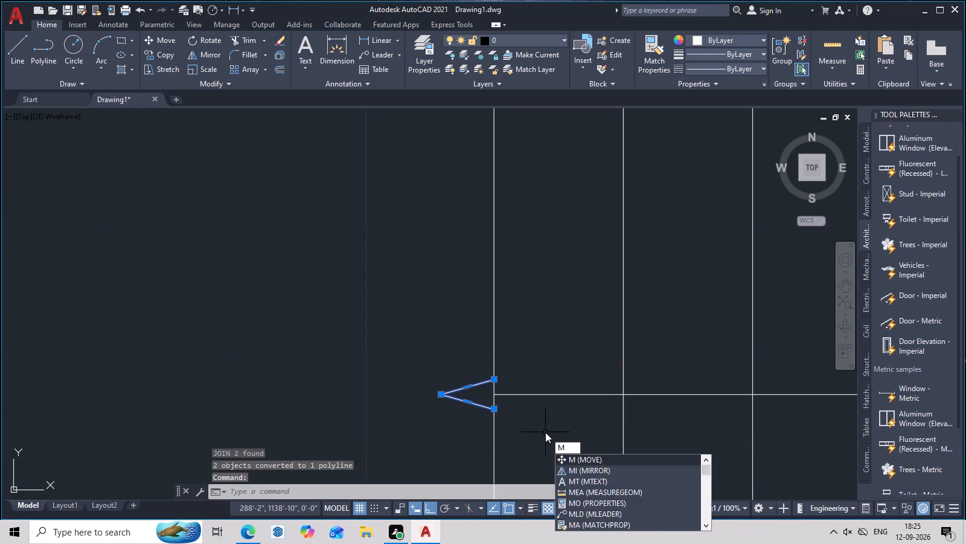
{"action": "type", "text": "co"}
{"action": "key", "text": "space"}
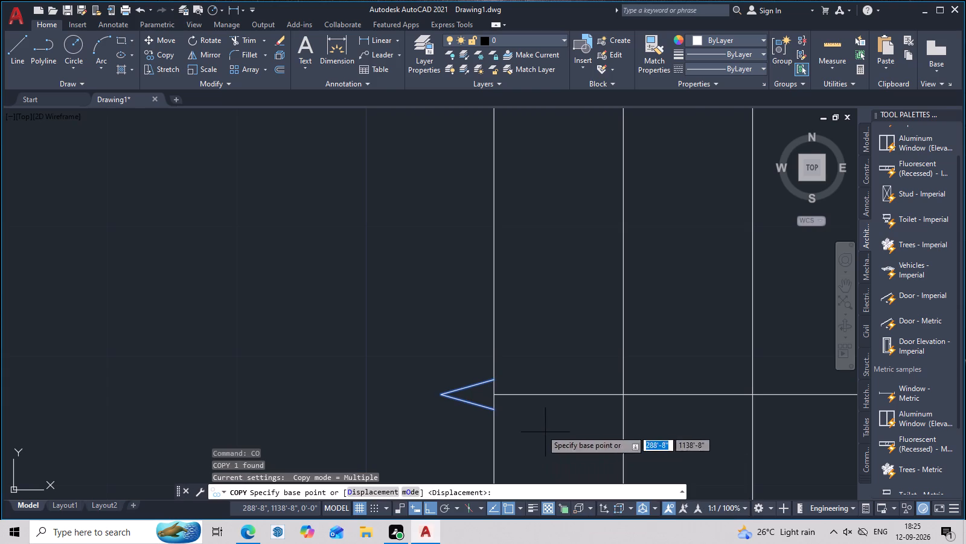
{"action": "left_click", "coordinate": [496, 397]}
{"action": "scroll", "coordinate": [406, 227], "scroll_direction": "down", "scroll_amount": 2}
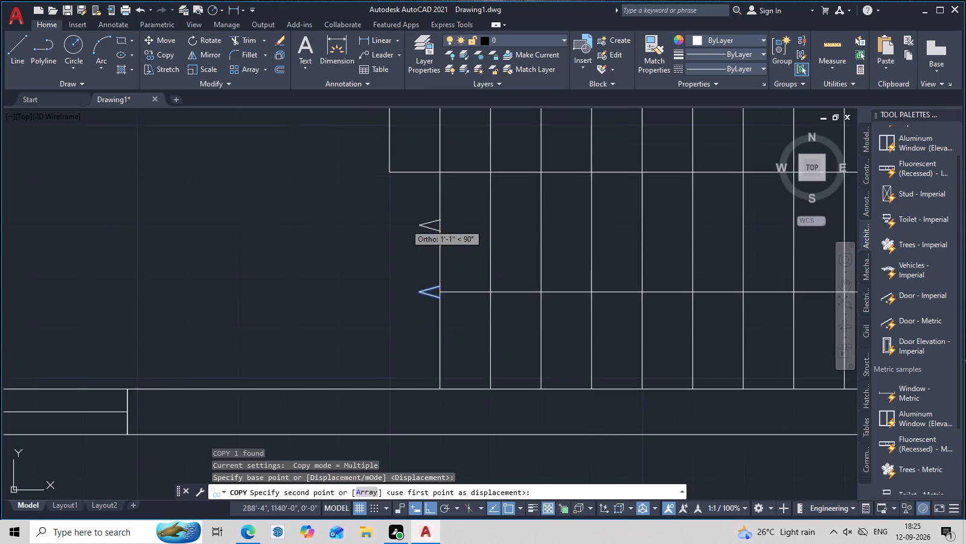
{"action": "middle_click_drag", "start_coordinate": [421, 255], "coordinate": [459, 422]}
{"action": "key", "text": "F8"}
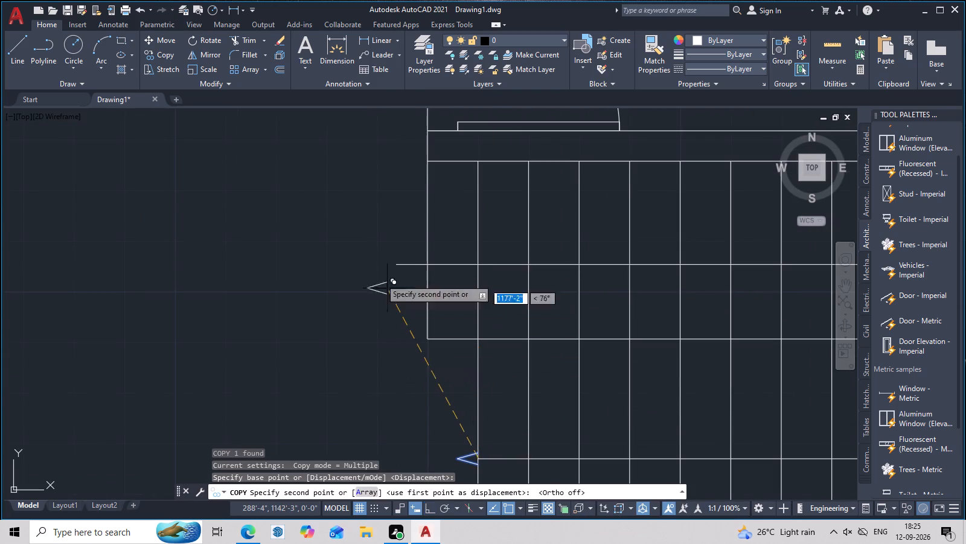
{"action": "scroll", "coordinate": [395, 267], "scroll_direction": "up", "scroll_amount": 4}
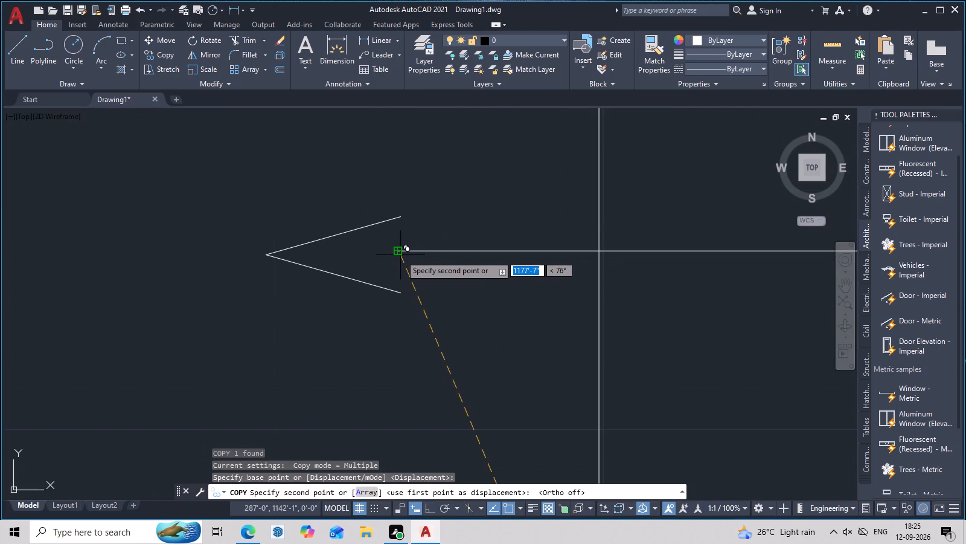
{"action": "left_click", "coordinate": [400, 255]}
{"action": "key", "text": "Escape"}
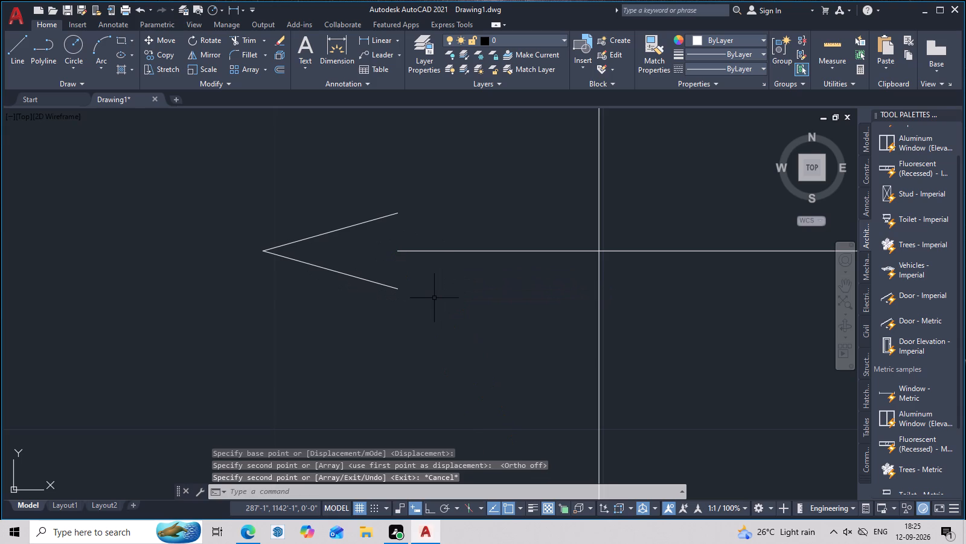
Draw a vertical line closing the base of the copied arrowhead on the upper travel line.
{"action": "type", "text": "l"}
{"action": "key", "text": "space"}
{"action": "left_click", "coordinate": [395, 290]}
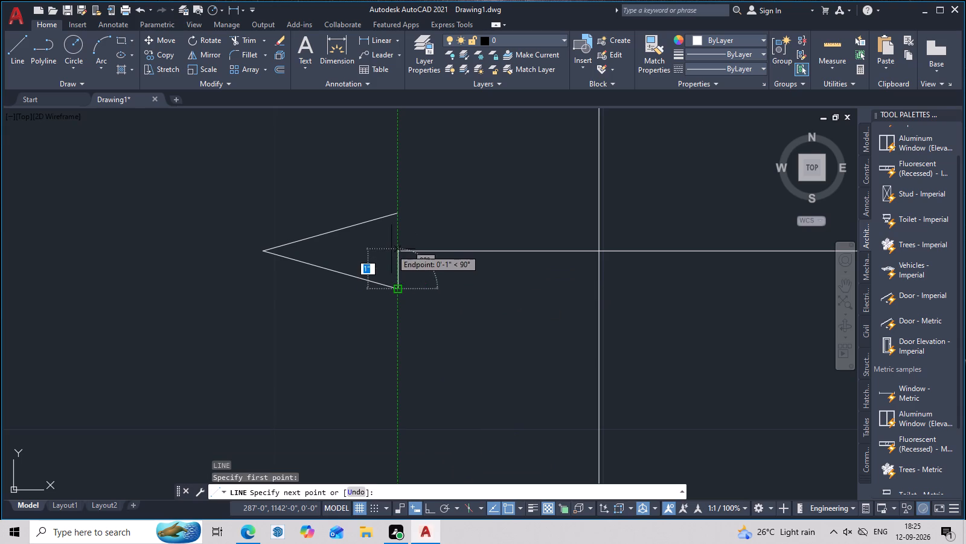
{"action": "left_click", "coordinate": [395, 213]}
{"action": "key", "text": "Escape"}
Add a vertical linear dimension for the room north of the staircase, placed just inside its east wall.
{"action": "scroll", "coordinate": [427, 269], "scroll_direction": "down", "scroll_amount": 5}
{"action": "middle_click_drag", "start_coordinate": [446, 366], "coordinate": [451, 331]}
{"action": "scroll", "coordinate": [447, 331], "scroll_direction": "down", "scroll_amount": 2}
{"action": "middle_click_drag", "start_coordinate": [544, 371], "coordinate": [515, 371]}
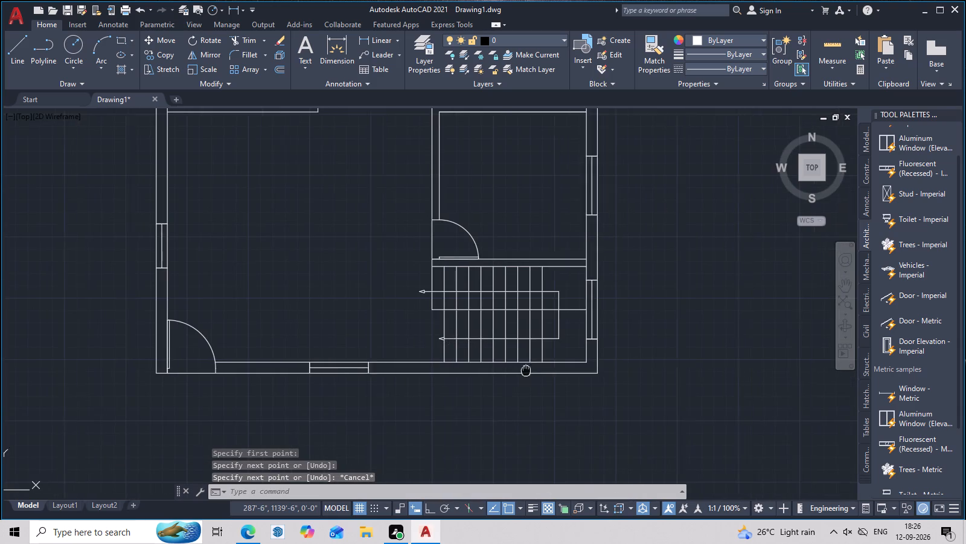
{"action": "middle_click_drag", "start_coordinate": [515, 371], "coordinate": [502, 371]}
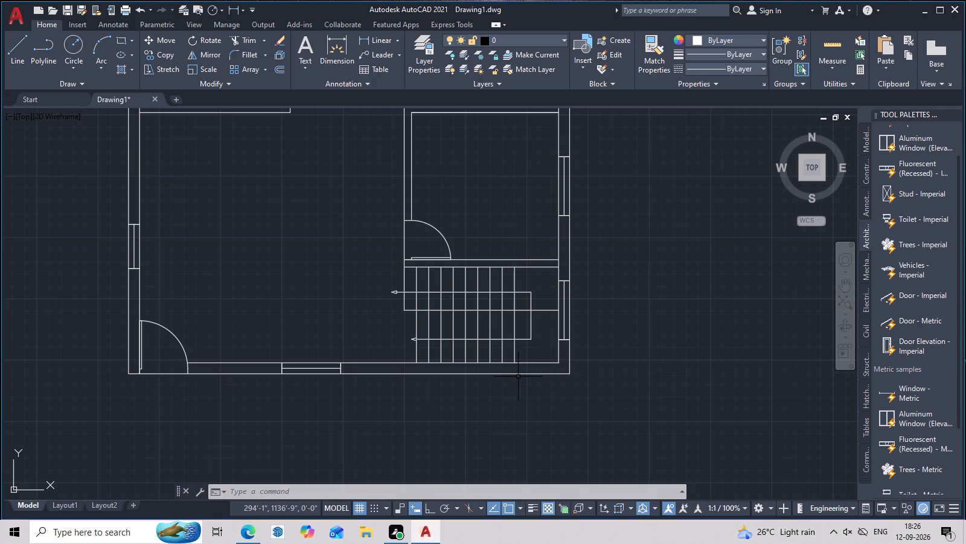
{"action": "scroll", "coordinate": [597, 336], "scroll_direction": "down", "scroll_amount": 1}
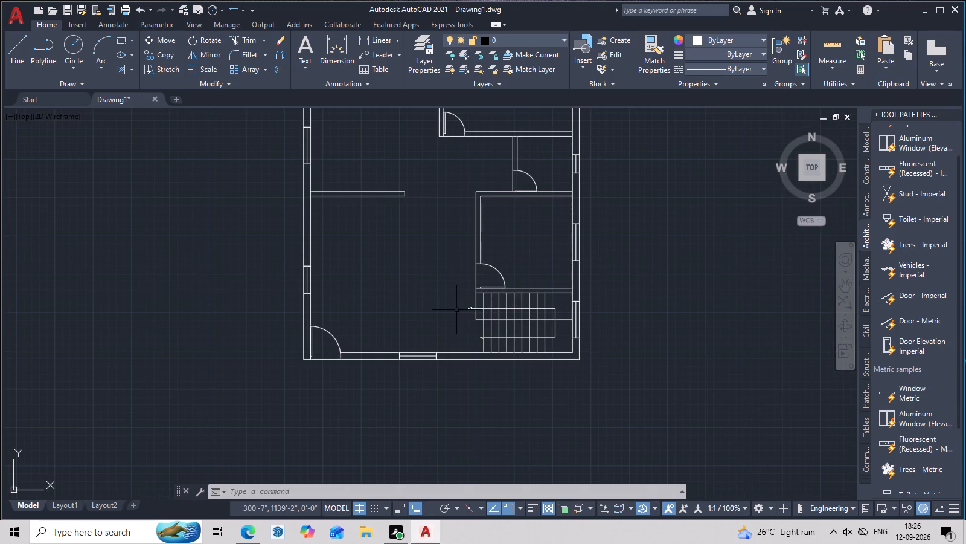
{"action": "middle_click_drag", "start_coordinate": [456, 310], "coordinate": [469, 395]}
{"action": "middle_click_drag", "start_coordinate": [647, 373], "coordinate": [636, 393]}
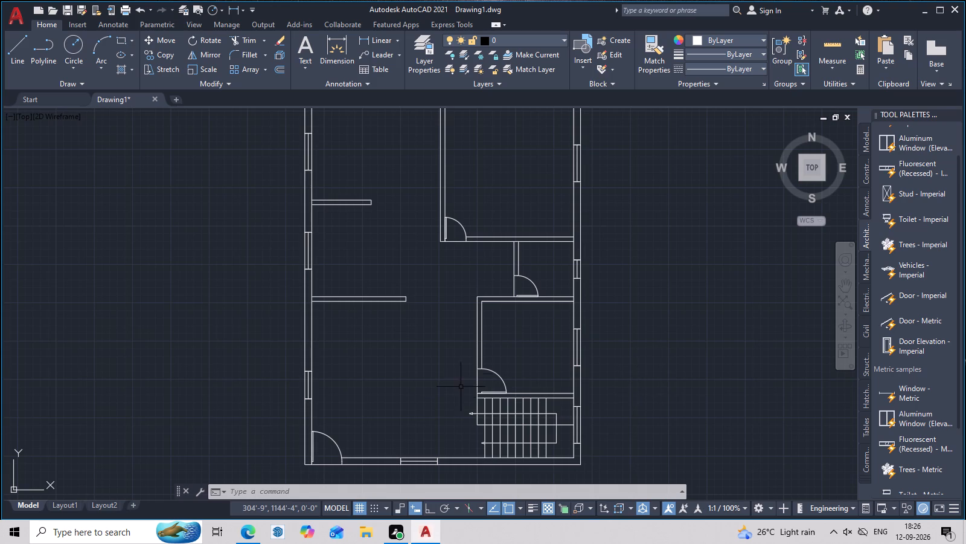
{"action": "middle_click_drag", "start_coordinate": [470, 340], "coordinate": [429, 340]}
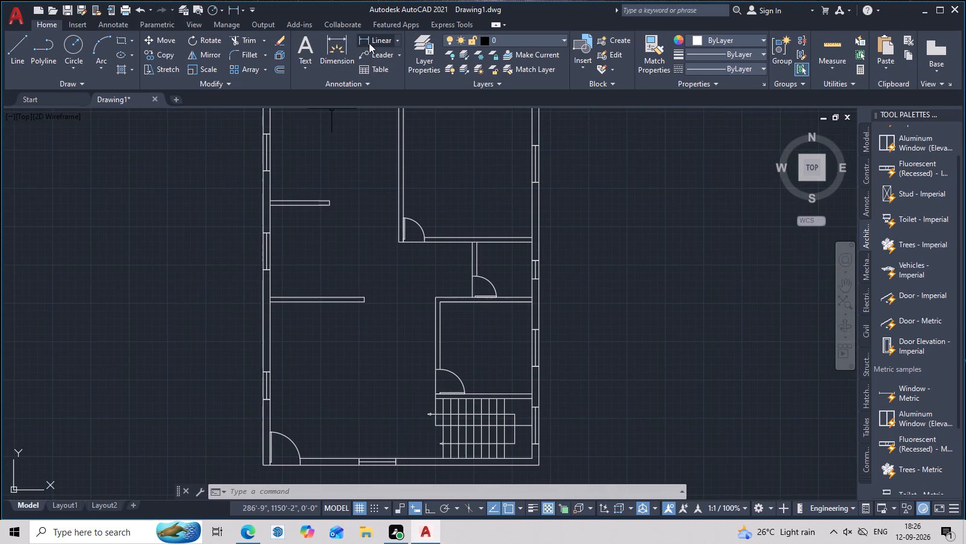
{"action": "left_click", "coordinate": [369, 43]}
{"action": "scroll", "coordinate": [523, 377], "scroll_direction": "up", "scroll_amount": 3}
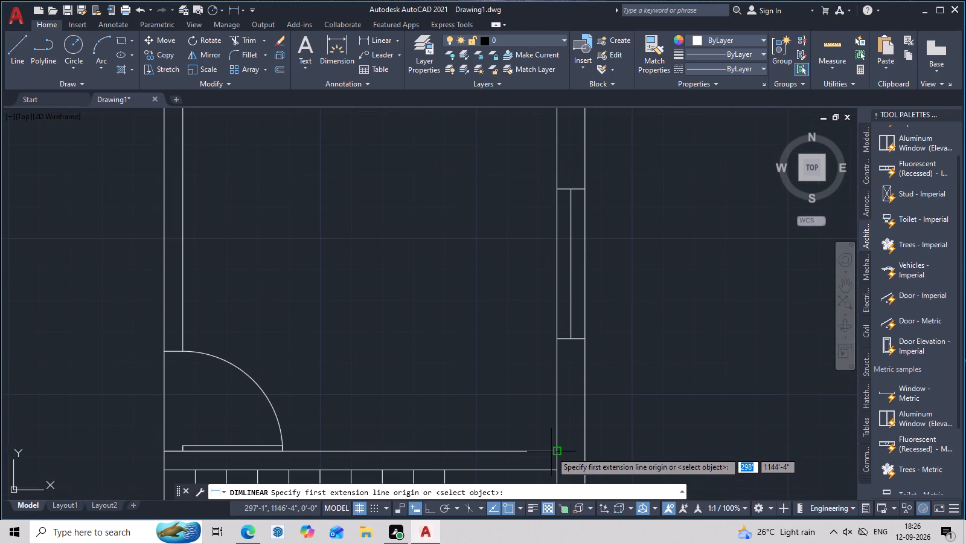
{"action": "left_click", "coordinate": [557, 450]}
{"action": "middle_click_drag", "start_coordinate": [546, 269], "coordinate": [552, 379]}
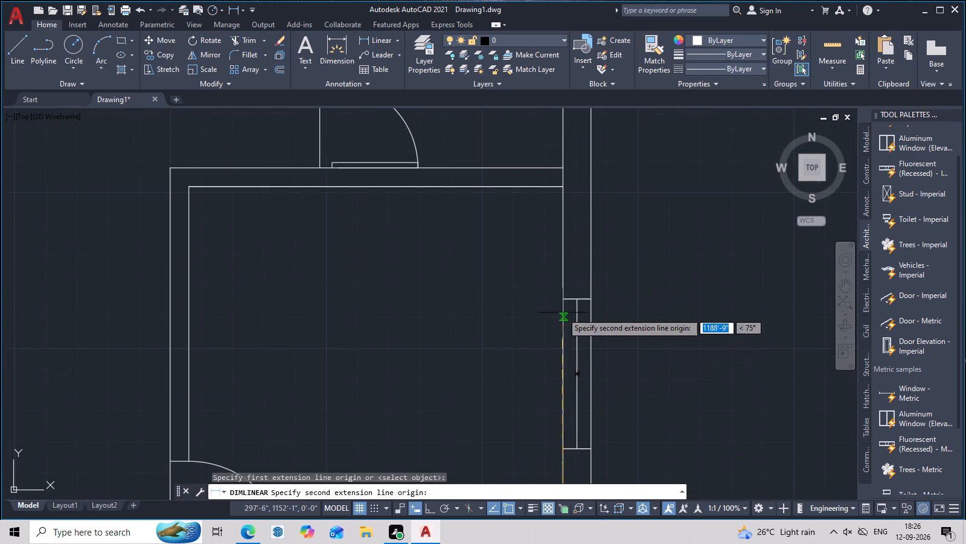
{"action": "left_click", "coordinate": [566, 187]}
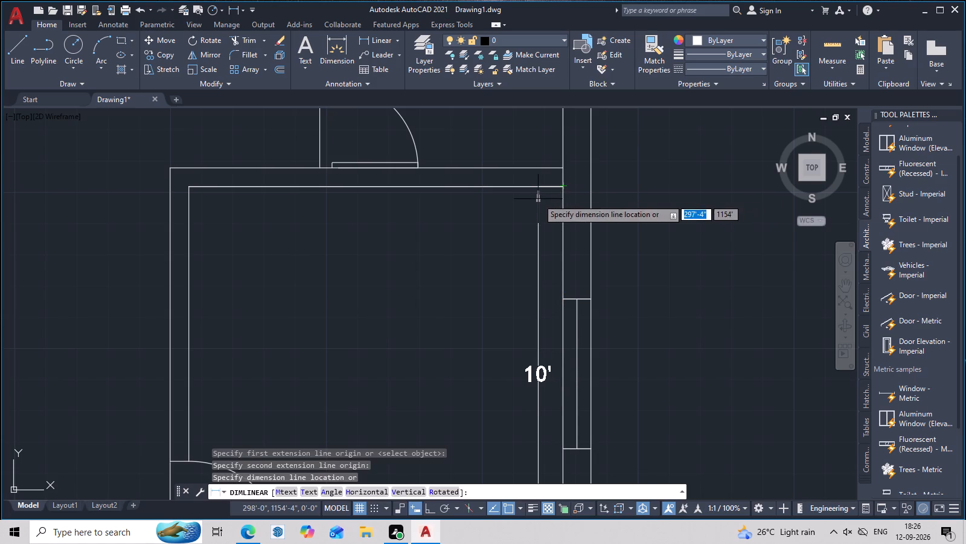
{"action": "left_click", "coordinate": [538, 199]}
Add a horizontal linear dimension across the same room's inner width, placed just below its north wall.
{"action": "scroll", "coordinate": [522, 322], "scroll_direction": "down", "scroll_amount": 2}
{"action": "scroll", "coordinate": [433, 287], "scroll_direction": "up", "scroll_amount": 2}
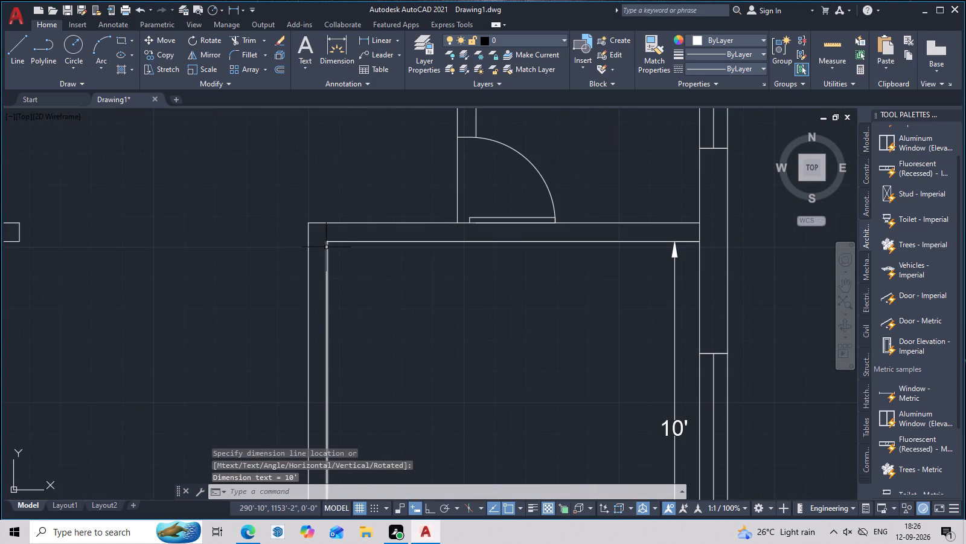
{"action": "key", "text": "space"}
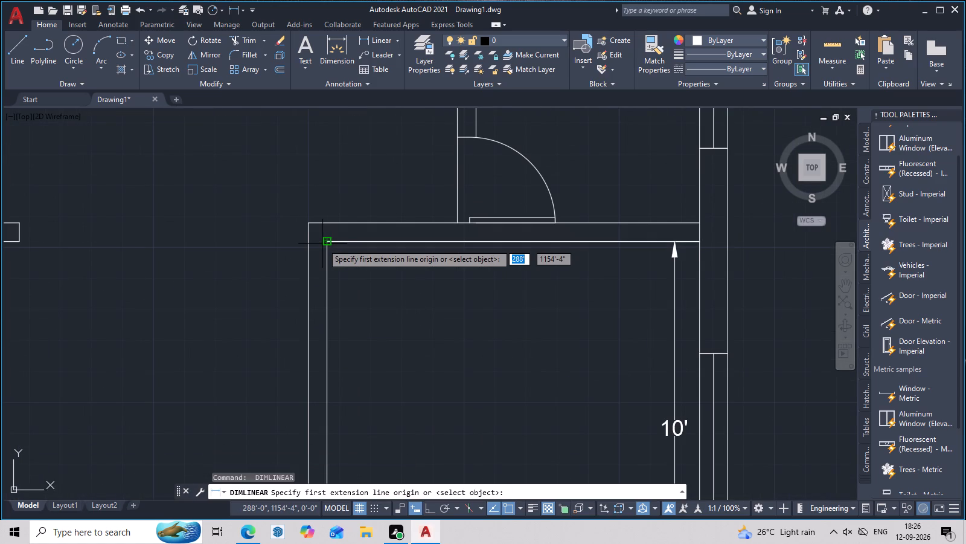
{"action": "left_click", "coordinate": [330, 243]}
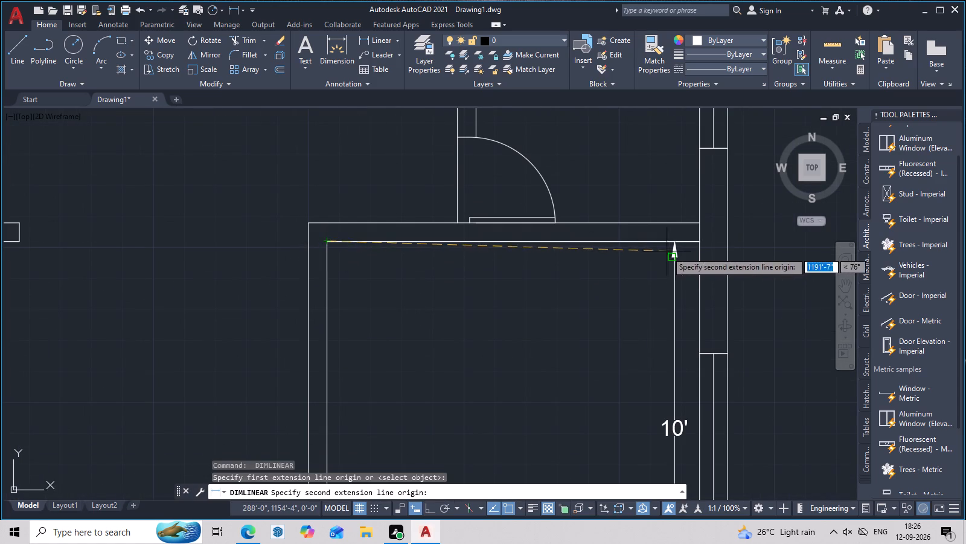
{"action": "left_click", "coordinate": [699, 244]}
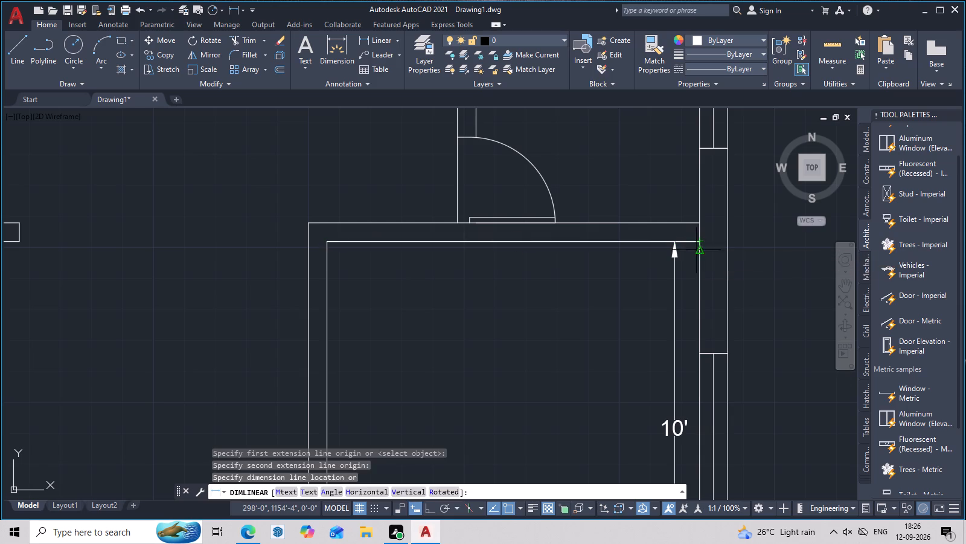
{"action": "left_click", "coordinate": [693, 270]}
Add a vertical linear dimension between the inner wall faces of the small east-side room, placed inside its east wall.
{"action": "scroll", "coordinate": [603, 289], "scroll_direction": "down", "scroll_amount": 1}
{"action": "middle_click_drag", "start_coordinate": [603, 317], "coordinate": [583, 465]}
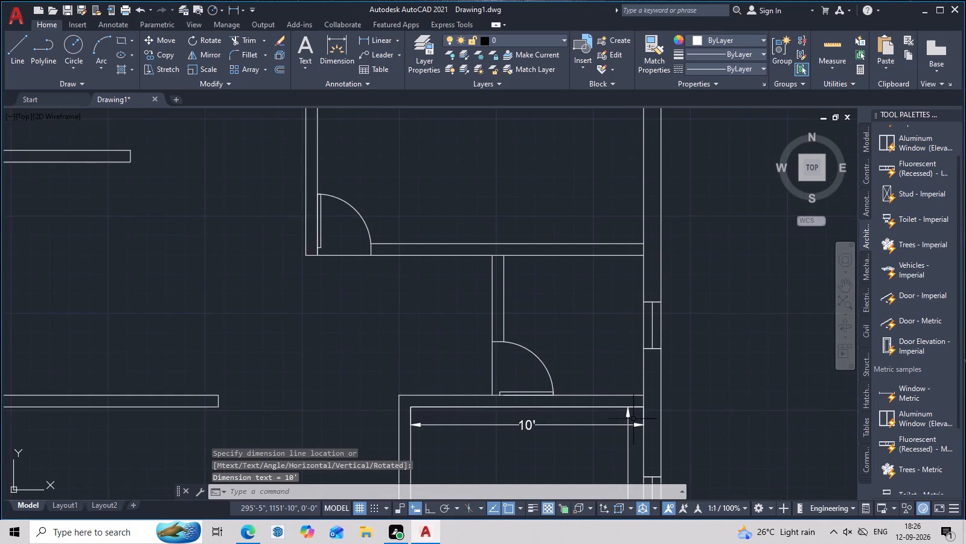
{"action": "scroll", "coordinate": [637, 413], "scroll_direction": "up", "scroll_amount": 2}
{"action": "middle_click_drag", "start_coordinate": [644, 417], "coordinate": [627, 456]}
{"action": "key", "text": "space"}
{"action": "left_click", "coordinate": [636, 407]}
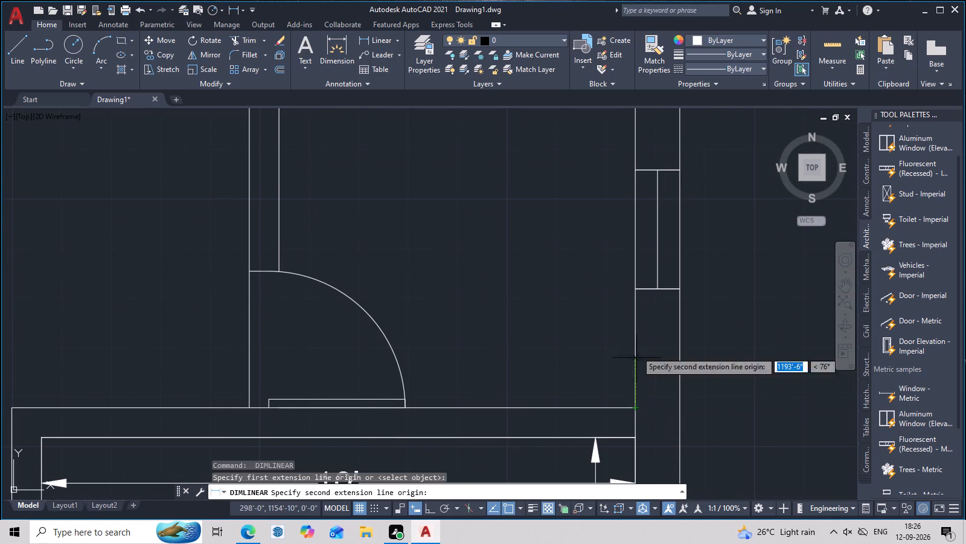
{"action": "middle_click_drag", "start_coordinate": [636, 296], "coordinate": [625, 400]}
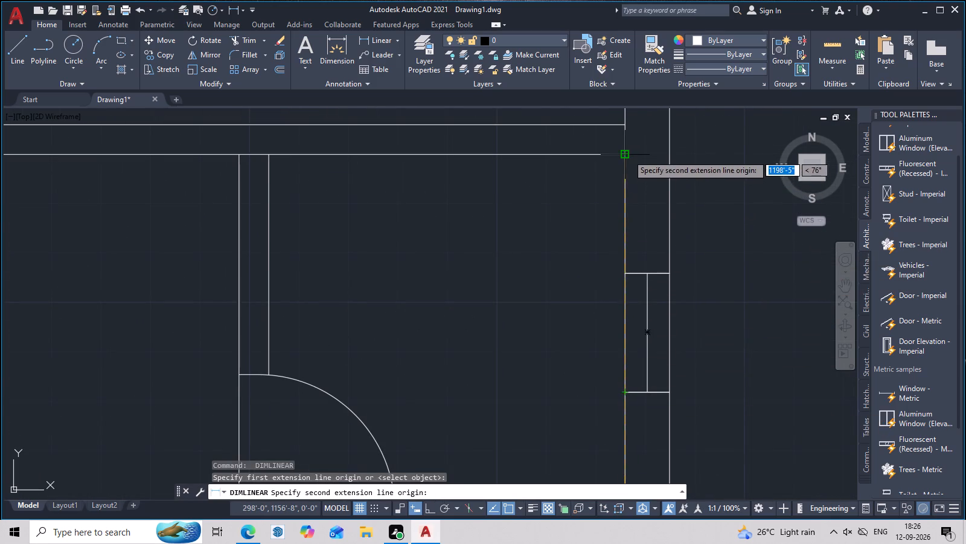
{"action": "left_click", "coordinate": [628, 155]}
{"action": "left_click", "coordinate": [601, 172]}
Add a horizontal linear dimension across the small east-side room's inner width, placed just below its north wall.
{"action": "key", "text": "space"}
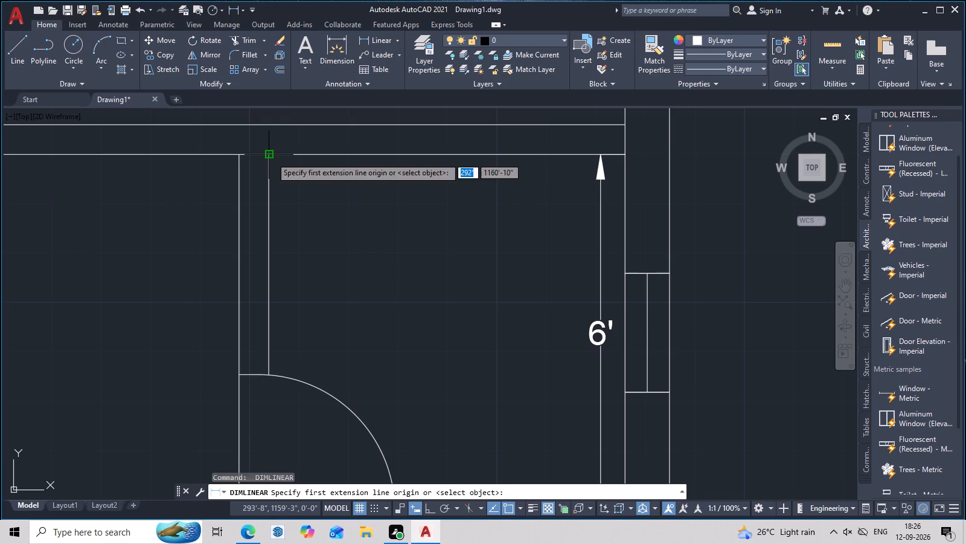
{"action": "left_click", "coordinate": [271, 157]}
{"action": "left_click", "coordinate": [625, 155]}
{"action": "left_click", "coordinate": [619, 195]}
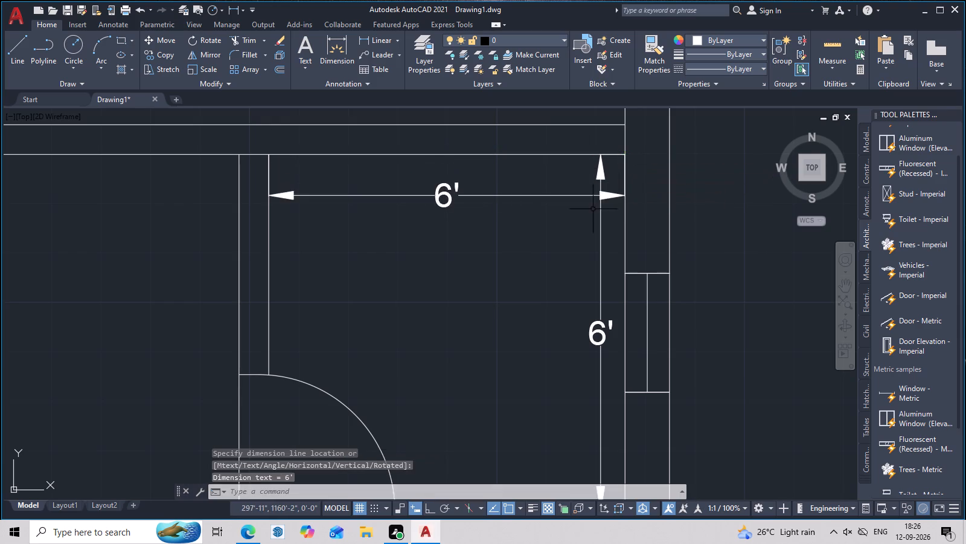
Add a vertical linear dimension between the northeast room's south and north inner wall faces, placed inside its east wall.
{"action": "scroll", "coordinate": [549, 239], "scroll_direction": "down", "scroll_amount": 2}
{"action": "middle_click_drag", "start_coordinate": [546, 248], "coordinate": [517, 400]}
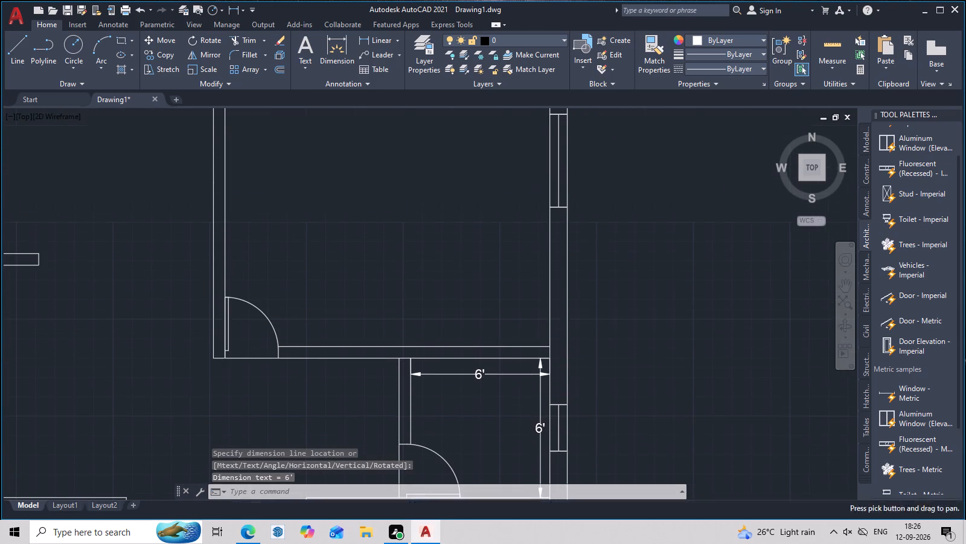
{"action": "scroll", "coordinate": [510, 332], "scroll_direction": "down", "scroll_amount": 1}
{"action": "middle_click_drag", "start_coordinate": [510, 335], "coordinate": [527, 389]}
{"action": "key", "text": "space"}
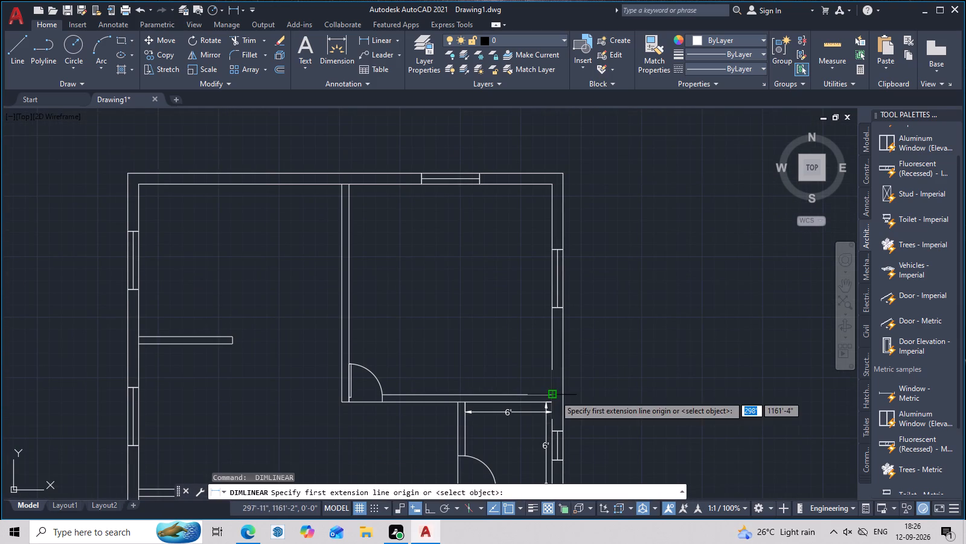
{"action": "left_click", "coordinate": [555, 395]}
{"action": "left_click", "coordinate": [550, 185]}
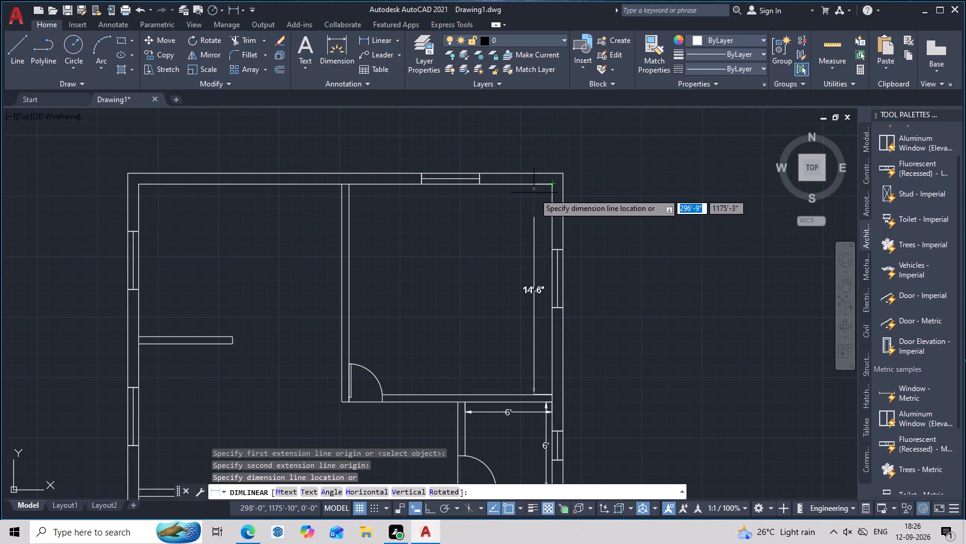
{"action": "left_click", "coordinate": [533, 193]}
Add a horizontal linear dimension across the northeast room's inner width, placed just below its north wall.
{"action": "middle_click_drag", "start_coordinate": [490, 264], "coordinate": [517, 342]}
{"action": "key", "text": "space"}
{"action": "scroll", "coordinate": [432, 288], "scroll_direction": "up", "scroll_amount": 2}
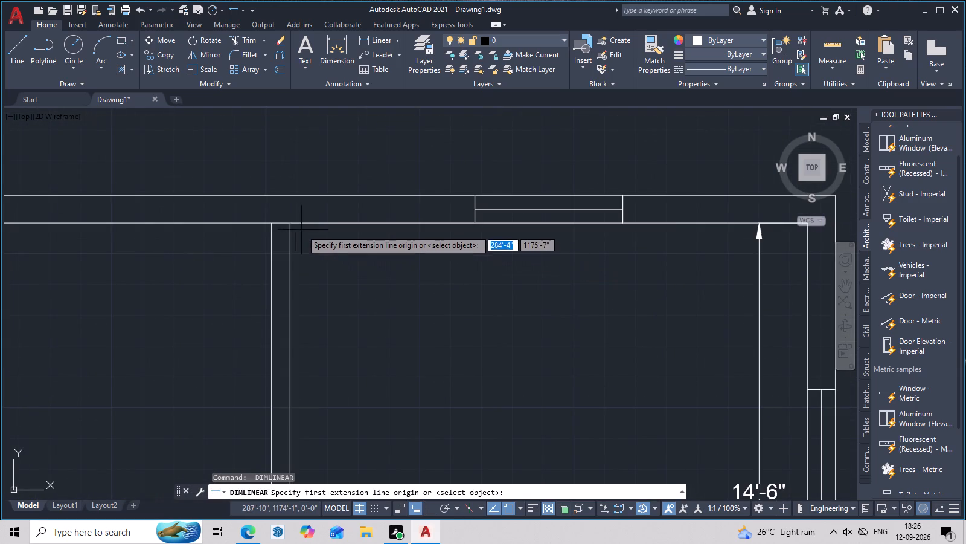
{"action": "left_click", "coordinate": [289, 228]}
{"action": "middle_click_drag", "start_coordinate": [469, 268], "coordinate": [226, 276]}
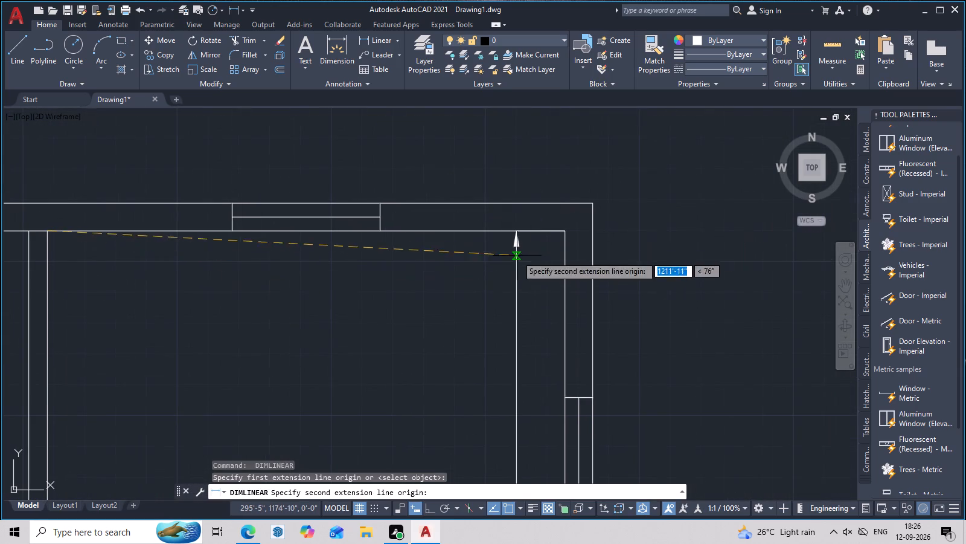
{"action": "left_click", "coordinate": [566, 233]}
{"action": "left_click", "coordinate": [559, 280]}
Add a horizontal linear dimension across the northwest room's inner width, placed just below its north wall.
{"action": "scroll", "coordinate": [501, 298], "scroll_direction": "down", "scroll_amount": 2}
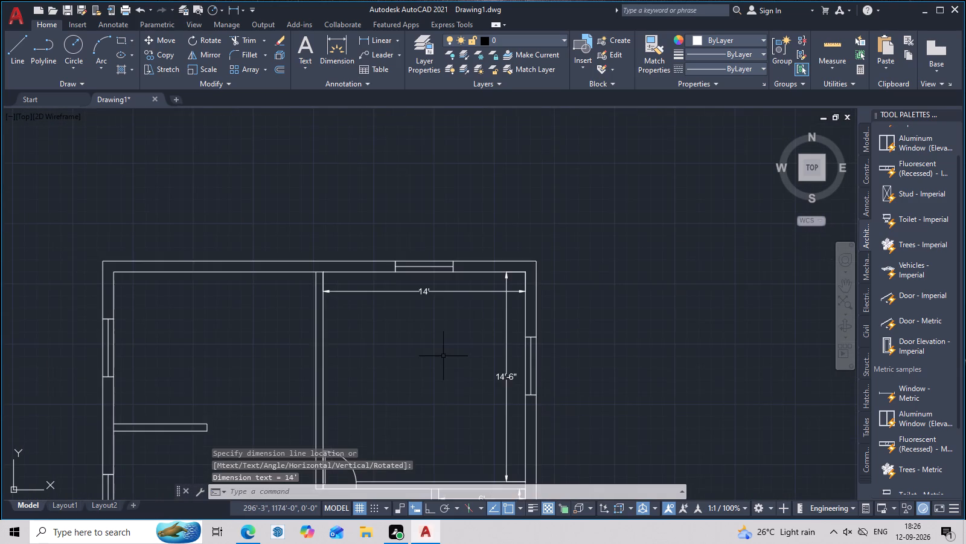
{"action": "middle_click_drag", "start_coordinate": [443, 357], "coordinate": [654, 288]}
{"action": "scroll", "coordinate": [642, 288], "scroll_direction": "down", "scroll_amount": 1}
{"action": "middle_click_drag", "start_coordinate": [644, 323], "coordinate": [646, 364]}
{"action": "scroll", "coordinate": [519, 337], "scroll_direction": "up", "scroll_amount": 2}
{"action": "middle_click_drag", "start_coordinate": [517, 339], "coordinate": [517, 355]}
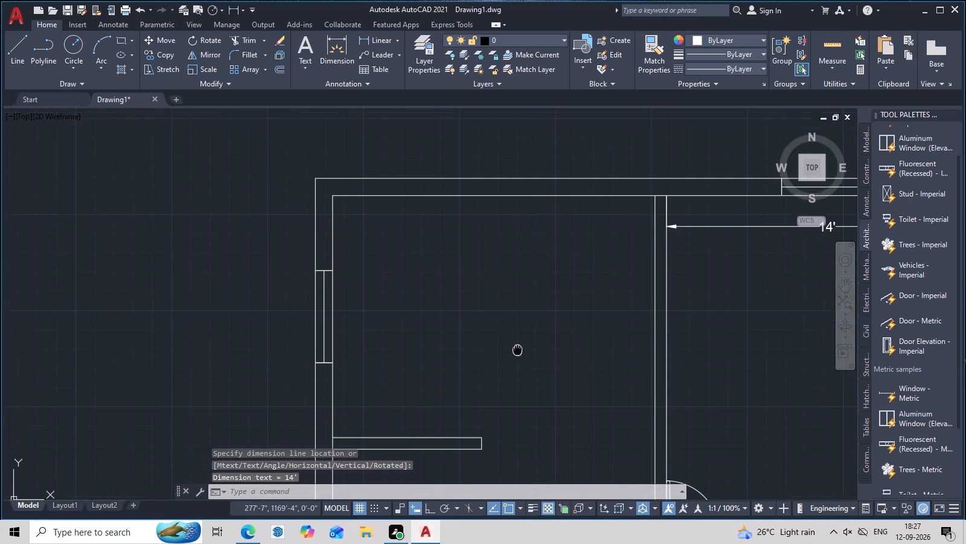
{"action": "middle_click_drag", "start_coordinate": [517, 355], "coordinate": [517, 358]}
{"action": "key", "text": "space"}
{"action": "double_click", "coordinate": [333, 208]}
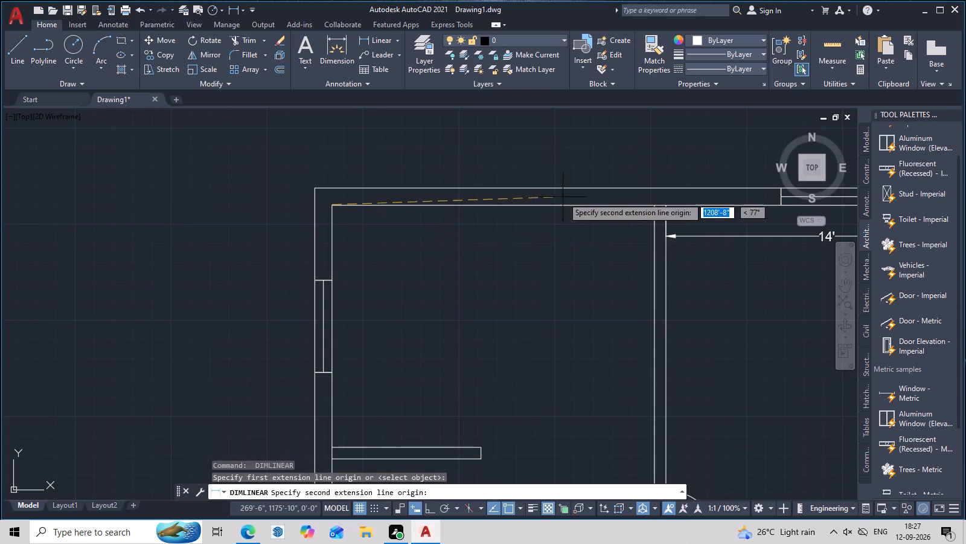
{"action": "left_click", "coordinate": [654, 209]}
{"action": "left_click", "coordinate": [653, 233]}
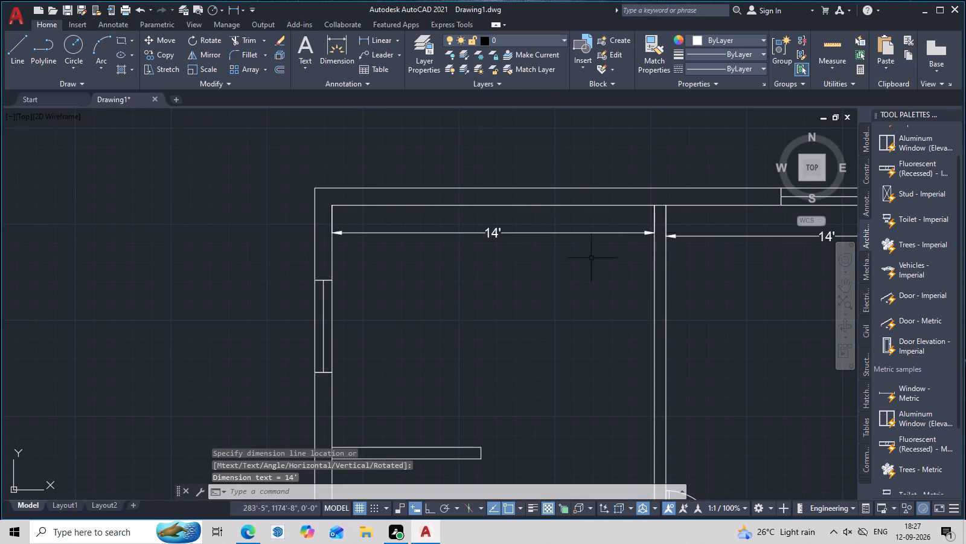
Add a vertical linear dimension between the northwest room's partition and its north inner wall face, placed just inside the west wall.
{"action": "middle_click_drag", "start_coordinate": [529, 289], "coordinate": [565, 232]}
{"action": "key", "text": "space"}
{"action": "left_click", "coordinate": [366, 392]}
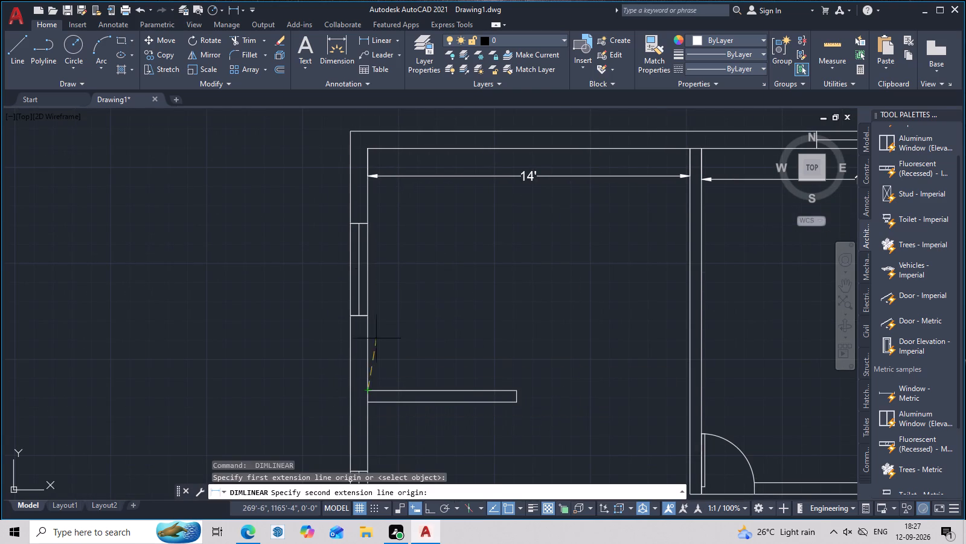
{"action": "left_click", "coordinate": [365, 149]}
{"action": "left_click", "coordinate": [394, 171]}
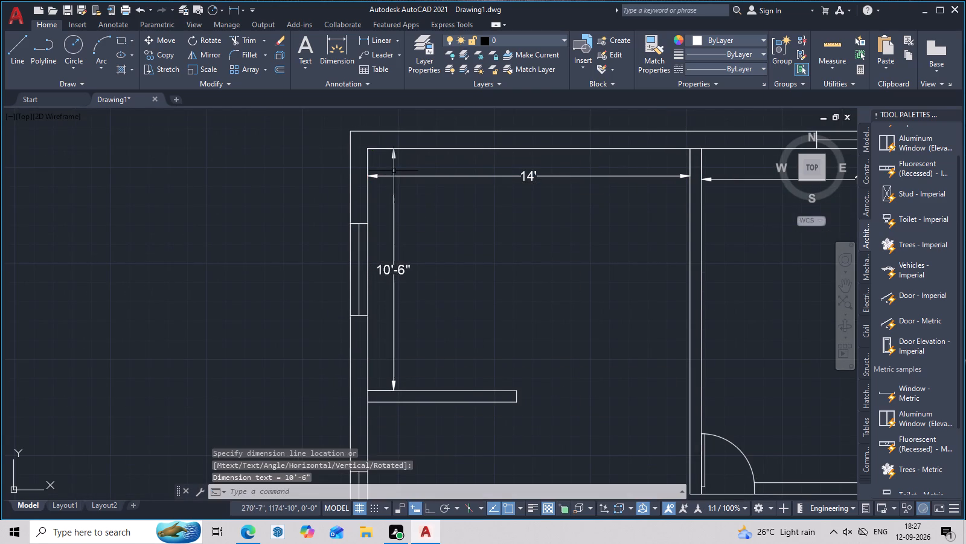
Add a horizontal linear dimension across the middle west room's inner width, placed just below its northern partition.
{"action": "scroll", "coordinate": [406, 247], "scroll_direction": "down", "scroll_amount": 2}
{"action": "middle_click_drag", "start_coordinate": [447, 356], "coordinate": [461, 288]}
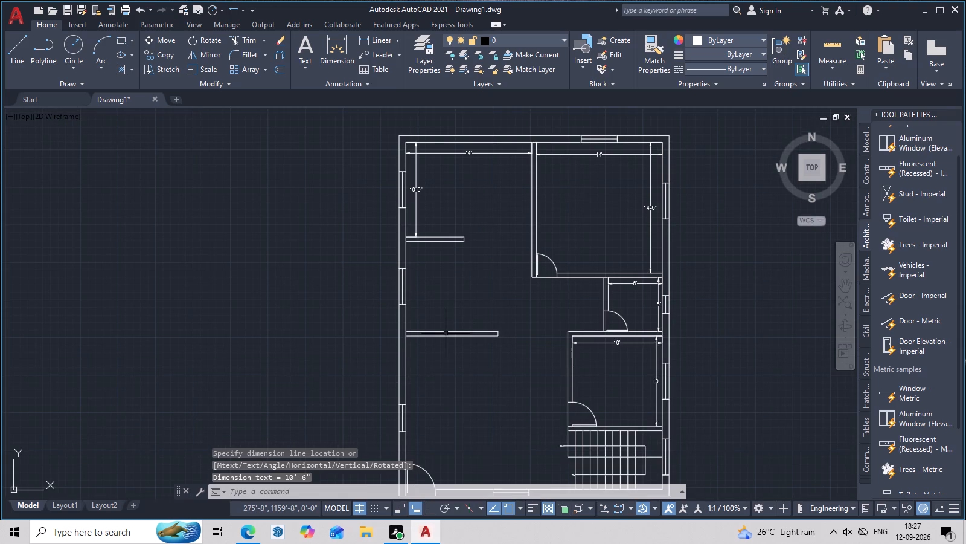
{"action": "scroll", "coordinate": [456, 335], "scroll_direction": "up", "scroll_amount": 1}
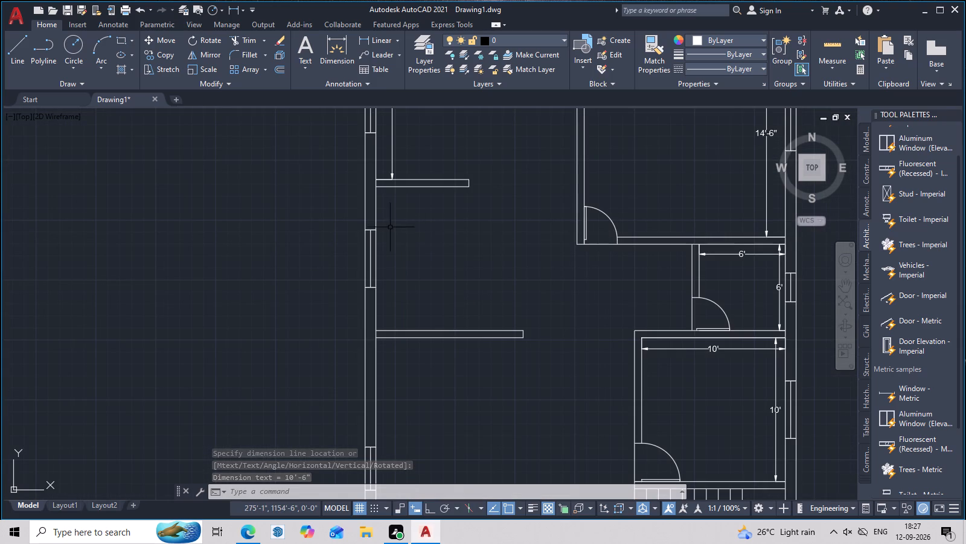
{"action": "key", "text": "space"}
{"action": "double_click", "coordinate": [377, 207]}
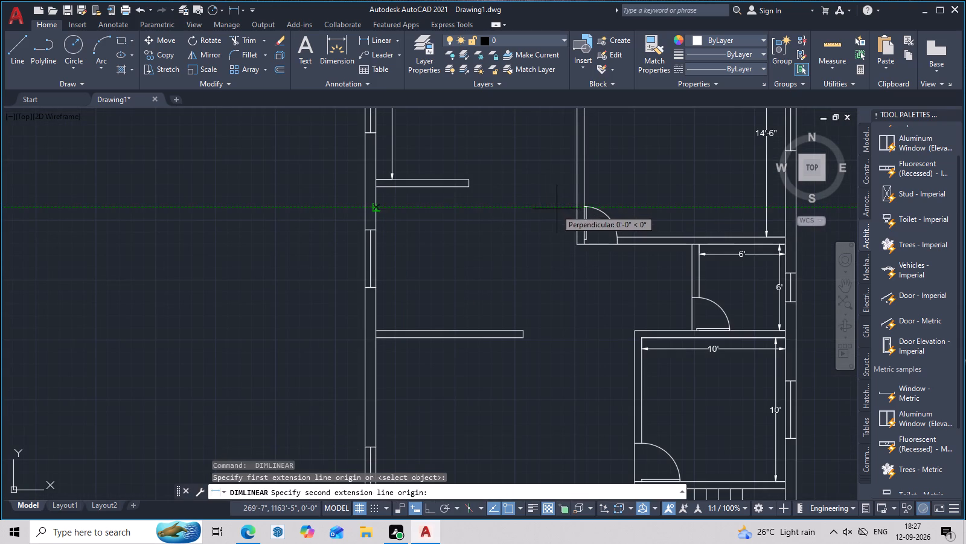
{"action": "left_click", "coordinate": [575, 209]}
{"action": "left_click", "coordinate": [575, 214]}
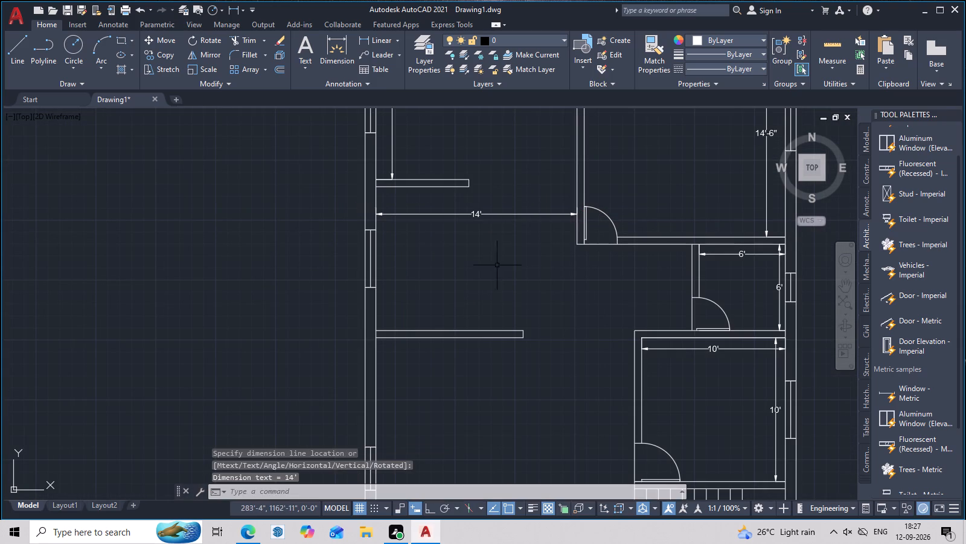
Add a vertical linear dimension between the two west-side partitions' facing sides, placed just inside the west wall.
{"action": "key", "text": "space"}
{"action": "left_click", "coordinate": [376, 331]}
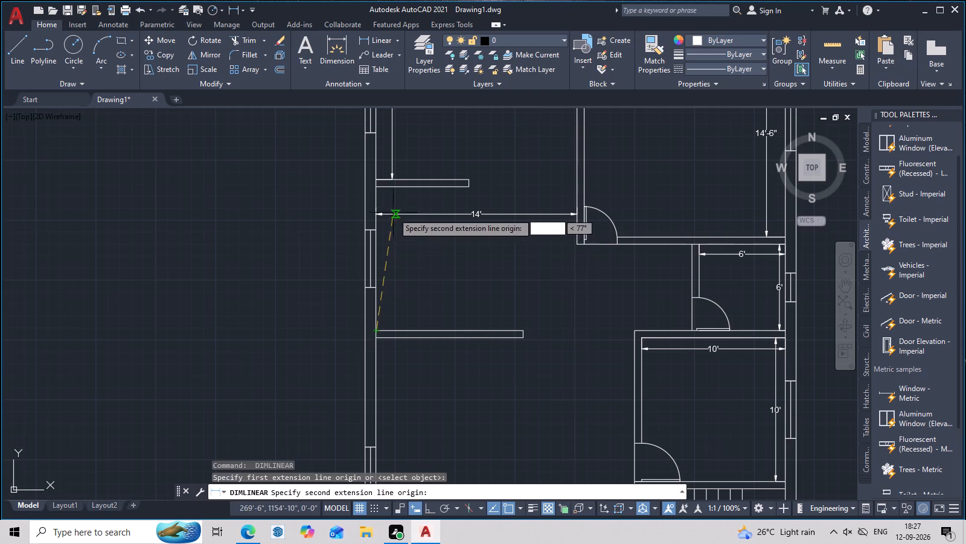
{"action": "left_click", "coordinate": [379, 189]}
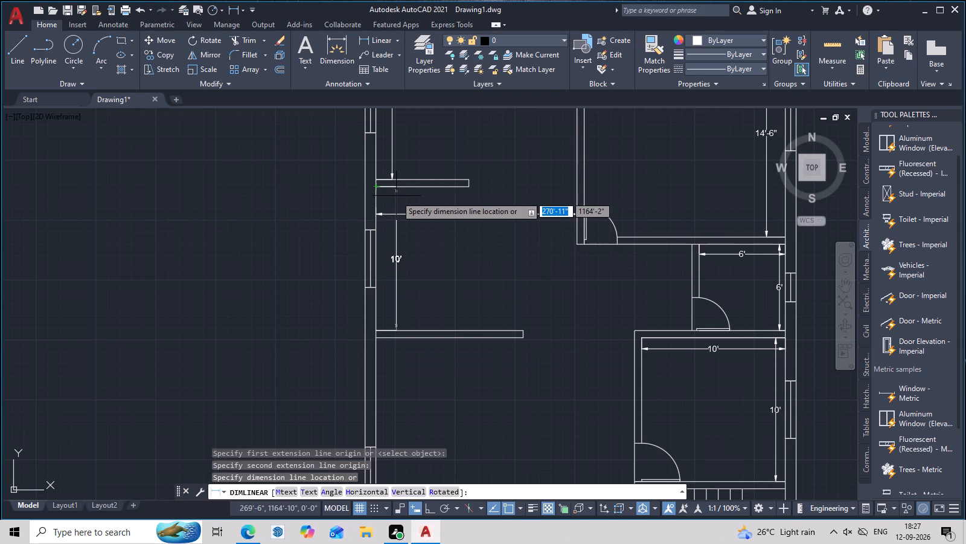
{"action": "left_click", "coordinate": [396, 196]}
Add a horizontal linear dimension across the southwest room, from the west inner wall face to the southeast room's west wall, above the window.
{"action": "scroll", "coordinate": [429, 245], "scroll_direction": "down", "scroll_amount": 2}
{"action": "middle_click_drag", "start_coordinate": [441, 274], "coordinate": [437, 274]}
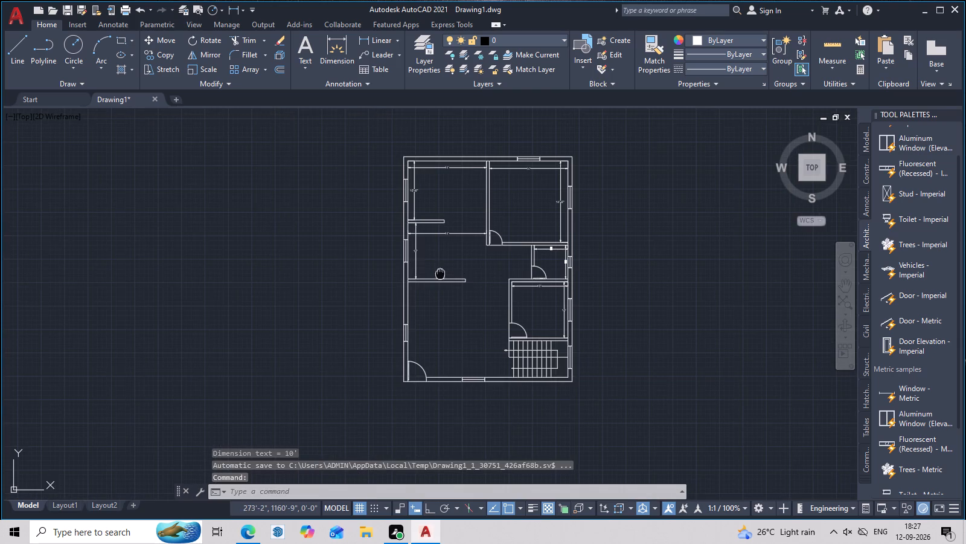
{"action": "middle_click_drag", "start_coordinate": [437, 274], "coordinate": [426, 276]}
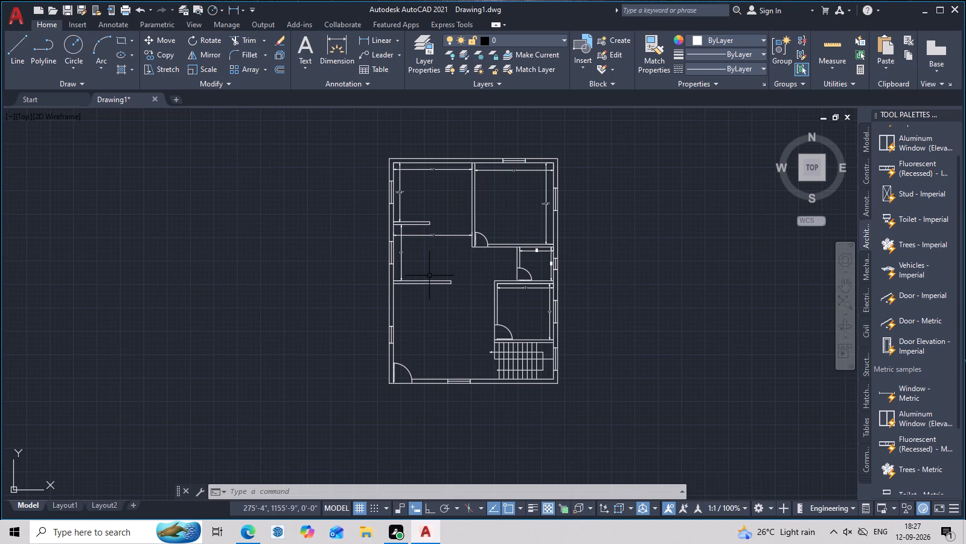
{"action": "scroll", "coordinate": [462, 317], "scroll_direction": "up", "scroll_amount": 1}
{"action": "middle_click_drag", "start_coordinate": [469, 327], "coordinate": [482, 305]}
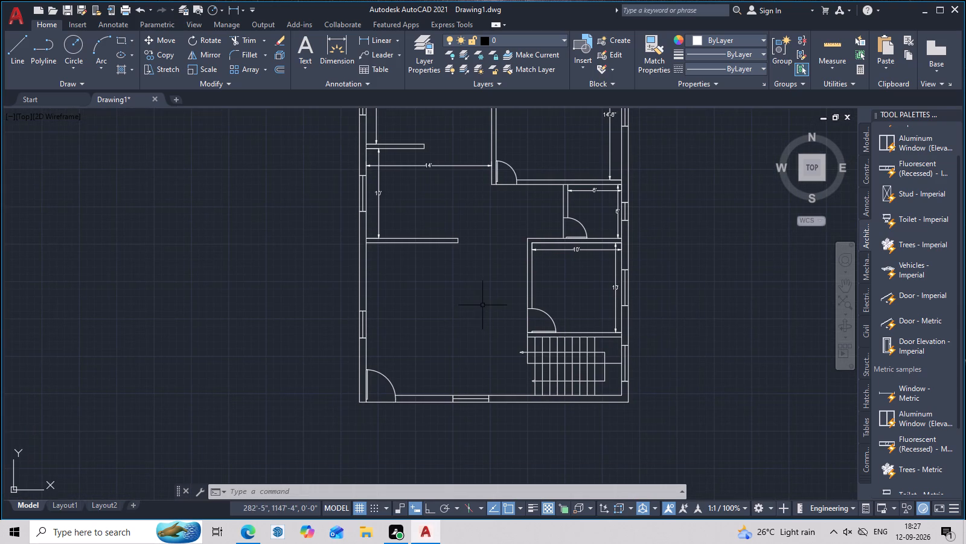
{"action": "key", "text": "space"}
{"action": "scroll", "coordinate": [395, 331], "scroll_direction": "up", "scroll_amount": 2}
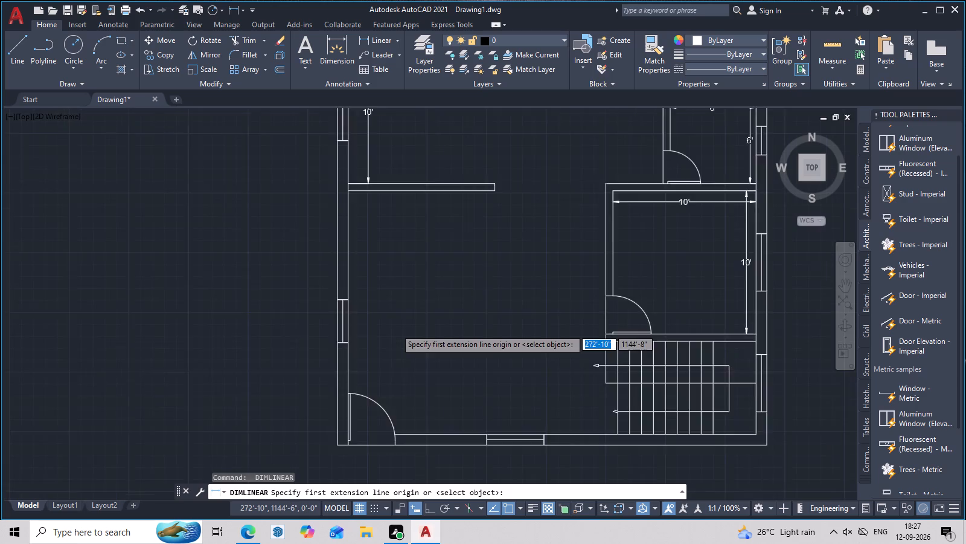
{"action": "double_click", "coordinate": [318, 230]}
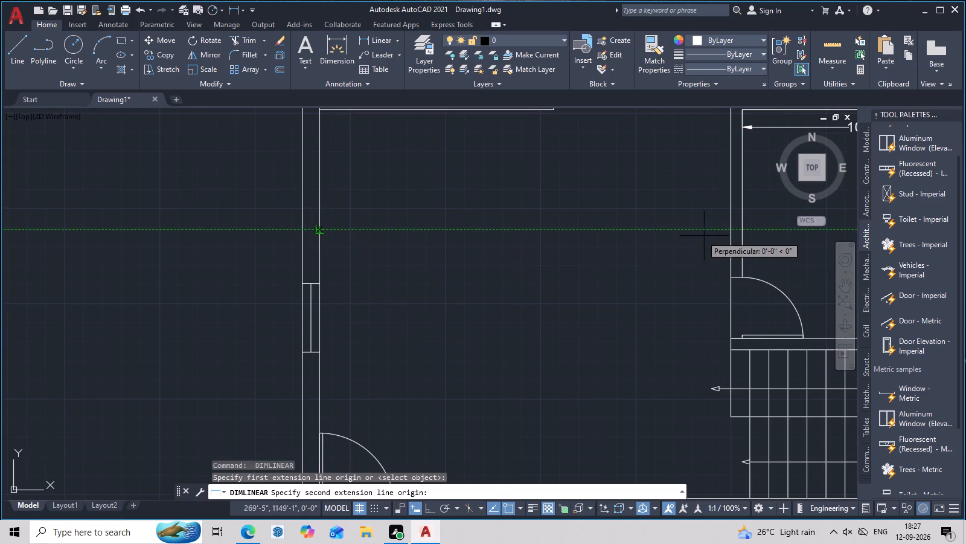
{"action": "left_click", "coordinate": [731, 227]}
{"action": "left_click", "coordinate": [726, 227]}
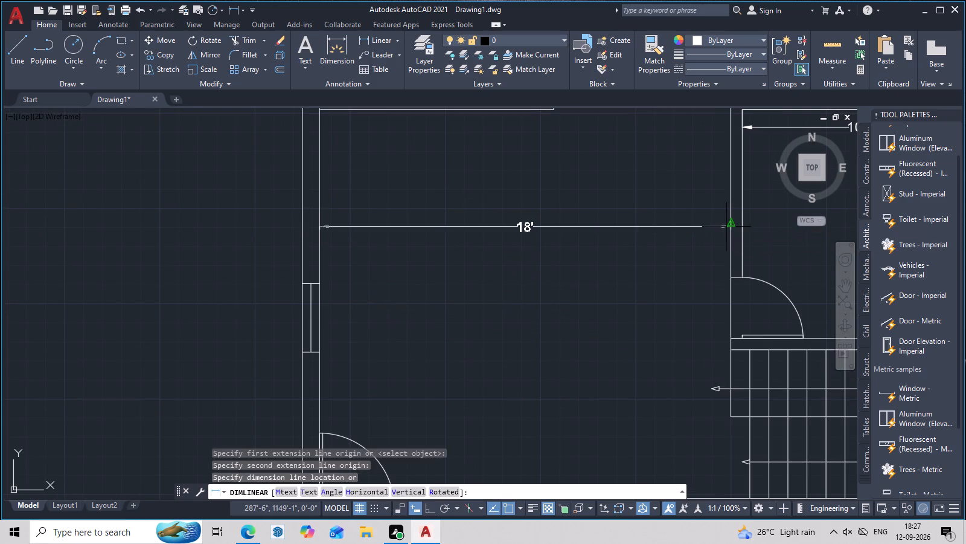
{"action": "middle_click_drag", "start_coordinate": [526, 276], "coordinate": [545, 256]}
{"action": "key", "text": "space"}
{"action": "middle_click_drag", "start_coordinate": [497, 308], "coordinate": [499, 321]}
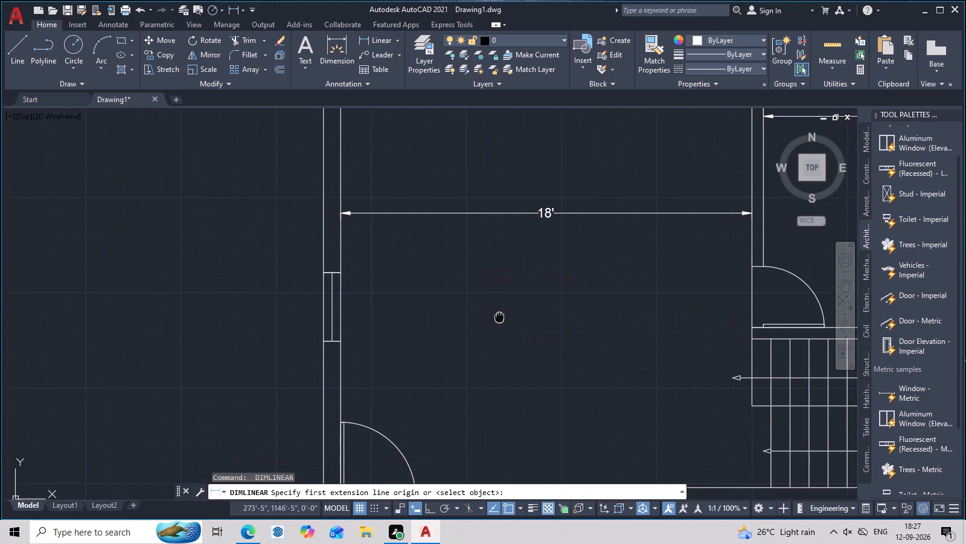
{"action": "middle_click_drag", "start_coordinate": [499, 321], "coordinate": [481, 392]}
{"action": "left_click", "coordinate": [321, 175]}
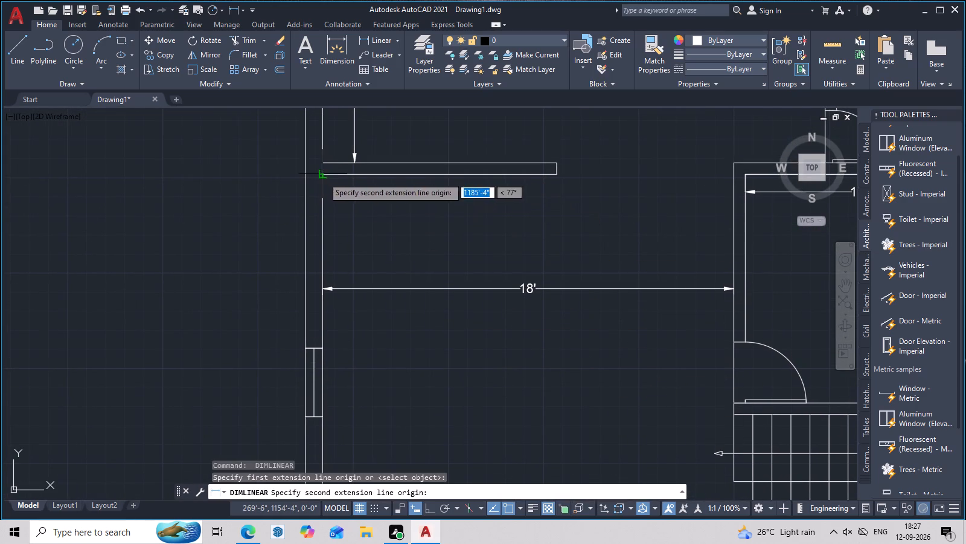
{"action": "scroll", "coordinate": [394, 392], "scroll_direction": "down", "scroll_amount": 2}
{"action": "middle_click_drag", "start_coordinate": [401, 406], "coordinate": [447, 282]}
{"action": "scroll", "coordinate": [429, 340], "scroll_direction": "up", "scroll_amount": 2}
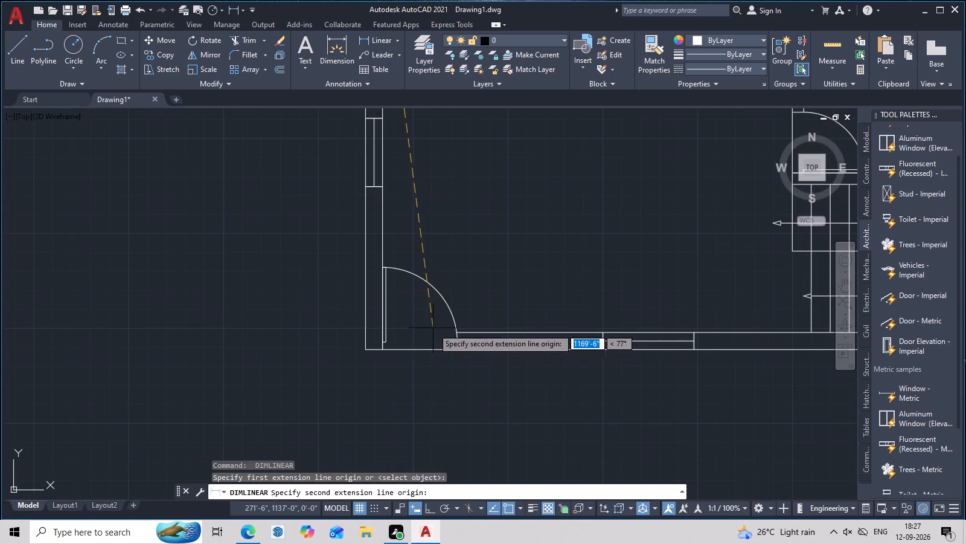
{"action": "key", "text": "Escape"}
Add a vertical linear dimension across the southwest room, from the south inner wall face to the lower partition, east of the entrance door.
{"action": "middle_click_drag", "start_coordinate": [507, 321], "coordinate": [474, 378]}
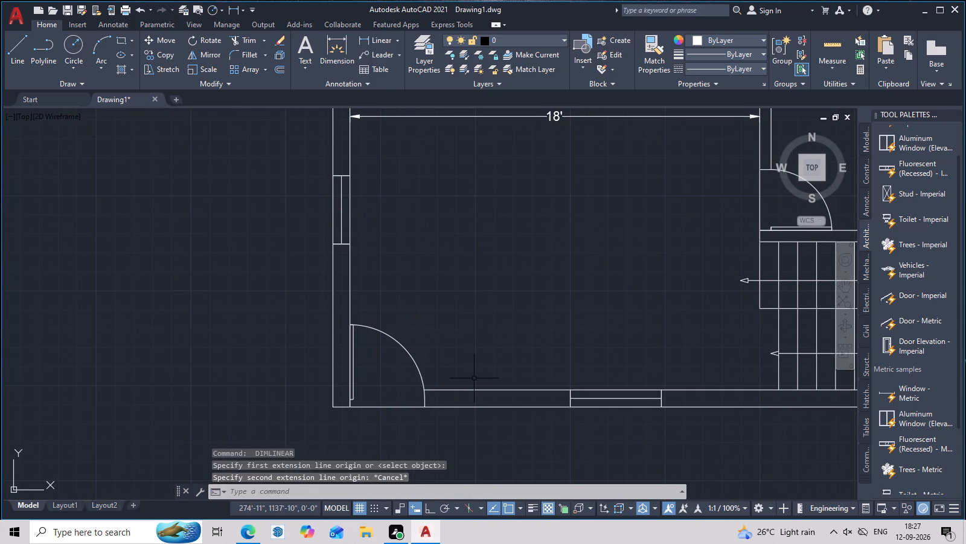
{"action": "scroll", "coordinate": [474, 376], "scroll_direction": "down", "scroll_amount": 1}
{"action": "middle_click_drag", "start_coordinate": [488, 372], "coordinate": [466, 391]}
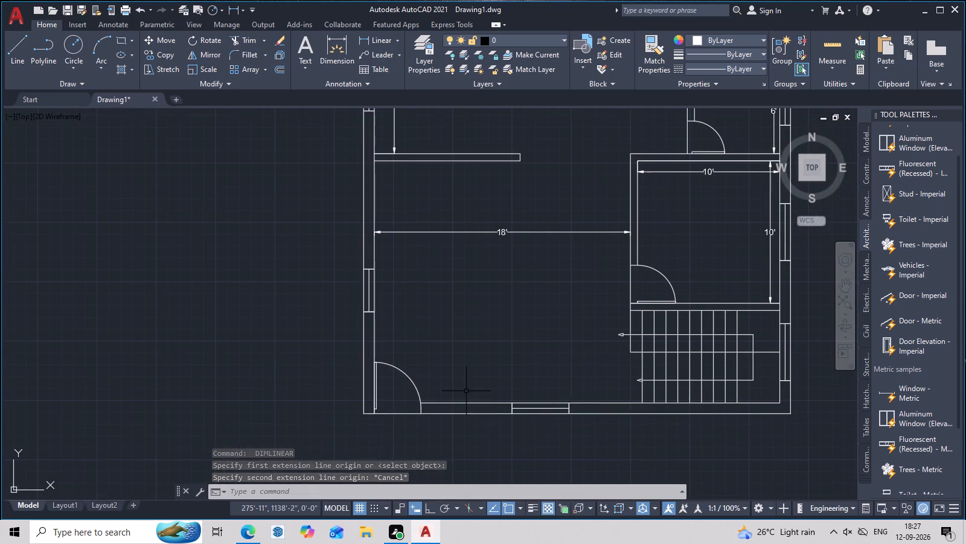
{"action": "key", "text": "space"}
{"action": "left_click", "coordinate": [465, 401]}
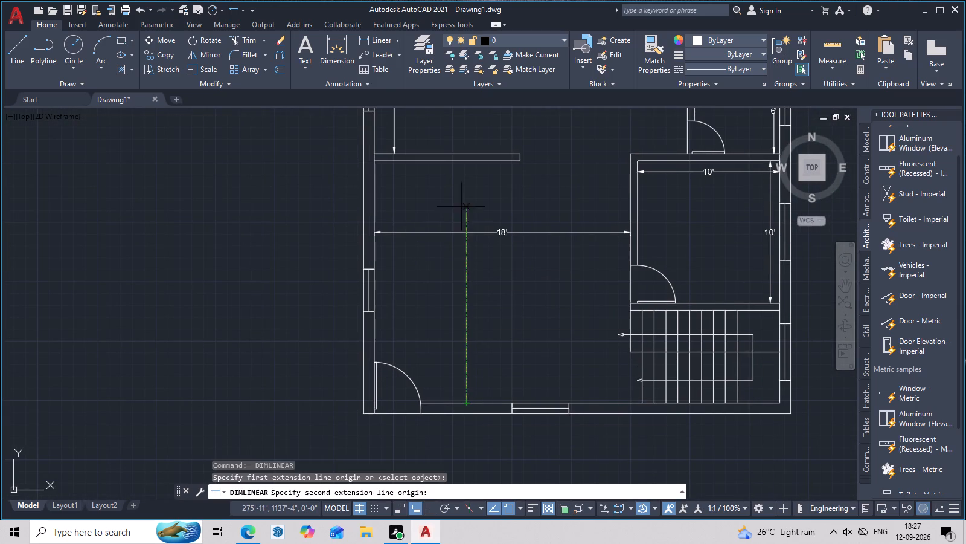
{"action": "left_click", "coordinate": [465, 163]}
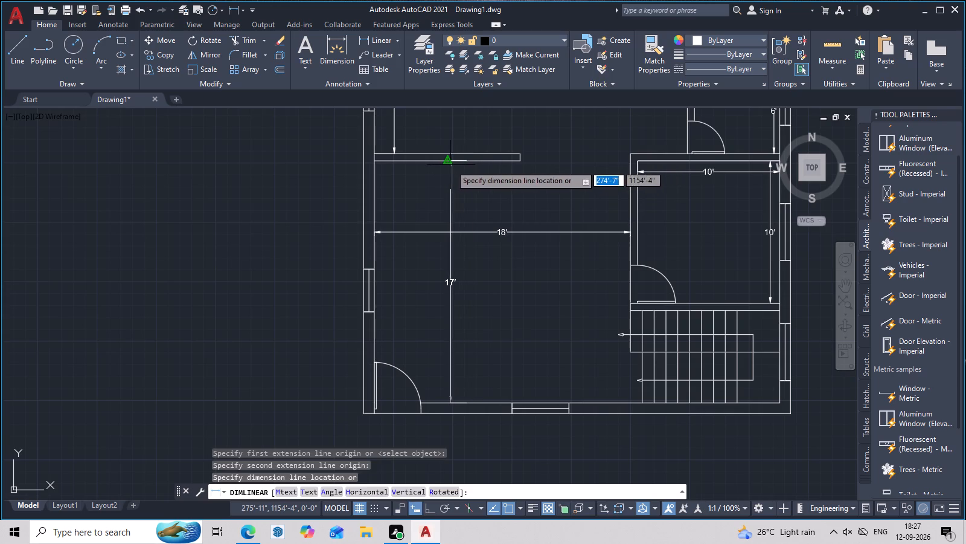
{"action": "left_click", "coordinate": [450, 165]}
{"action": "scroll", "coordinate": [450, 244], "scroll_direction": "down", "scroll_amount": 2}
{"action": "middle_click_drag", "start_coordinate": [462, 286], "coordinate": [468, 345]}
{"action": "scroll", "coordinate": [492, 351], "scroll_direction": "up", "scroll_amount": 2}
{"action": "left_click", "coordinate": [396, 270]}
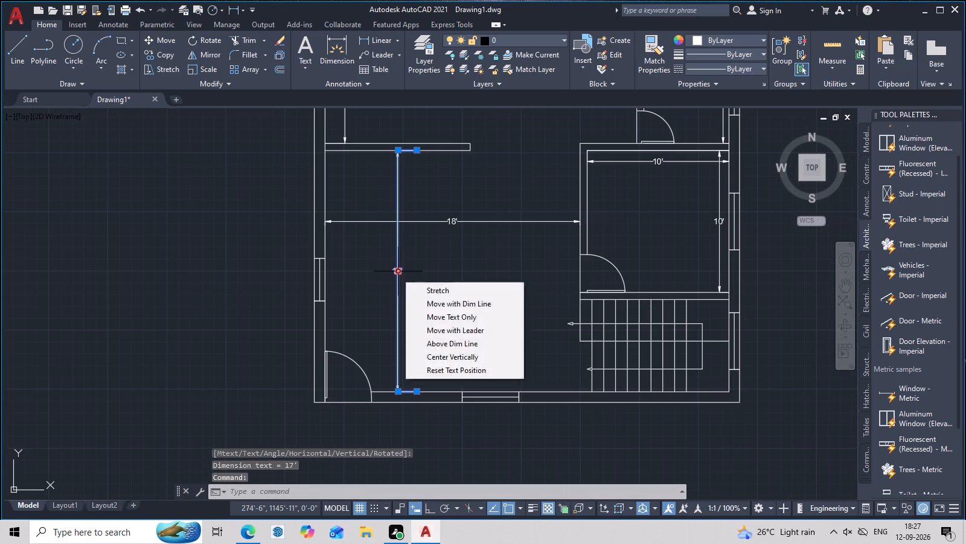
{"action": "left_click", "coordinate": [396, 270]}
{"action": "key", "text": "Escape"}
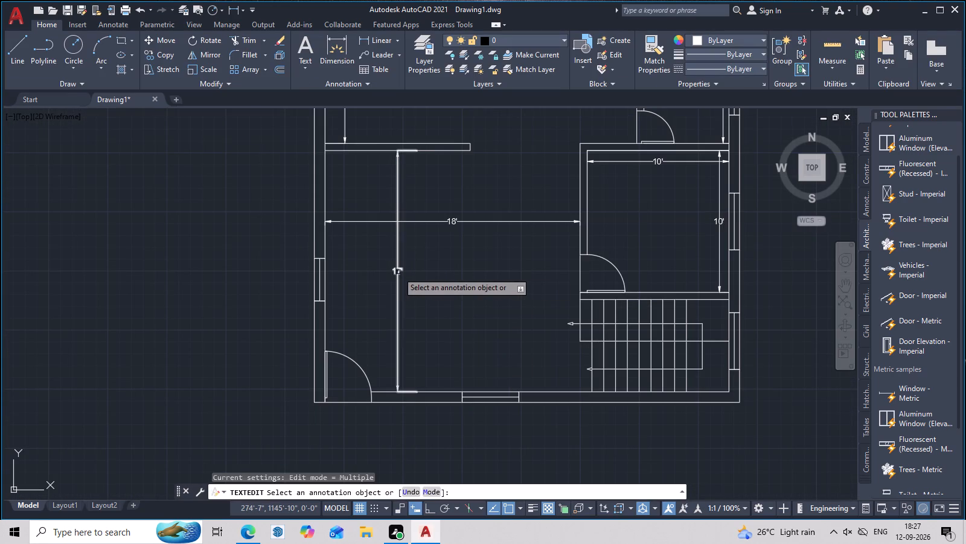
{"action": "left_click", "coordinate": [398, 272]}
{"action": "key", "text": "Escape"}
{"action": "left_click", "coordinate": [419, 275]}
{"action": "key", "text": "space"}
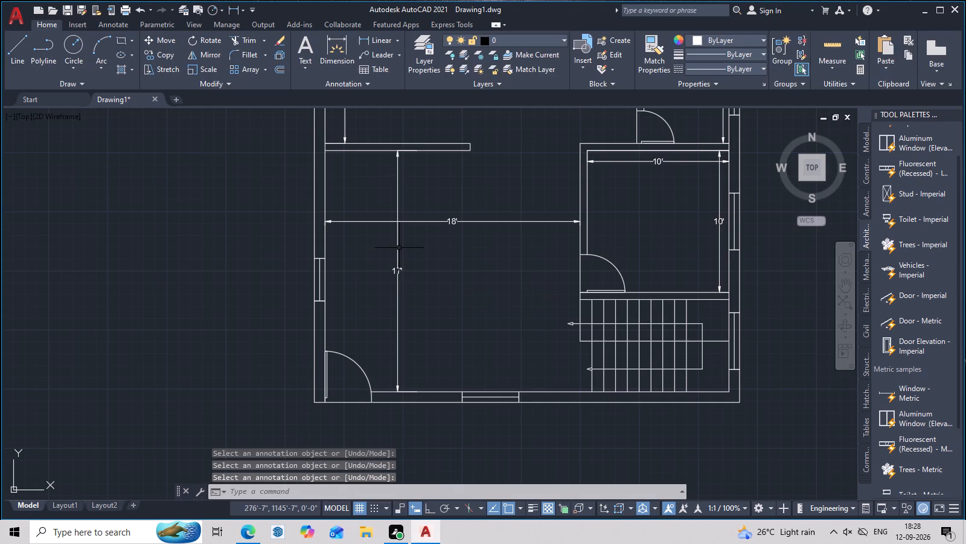
Move the southwest room's vertical dimension line east, to near the middle of the room.
{"action": "left_click", "coordinate": [397, 250]}
{"action": "left_click", "coordinate": [397, 273]}
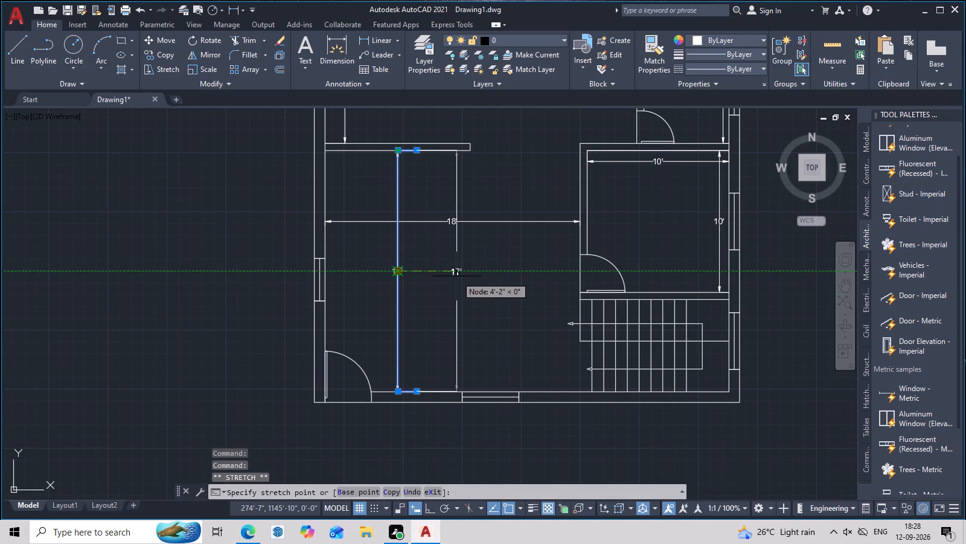
{"action": "left_click", "coordinate": [447, 277]}
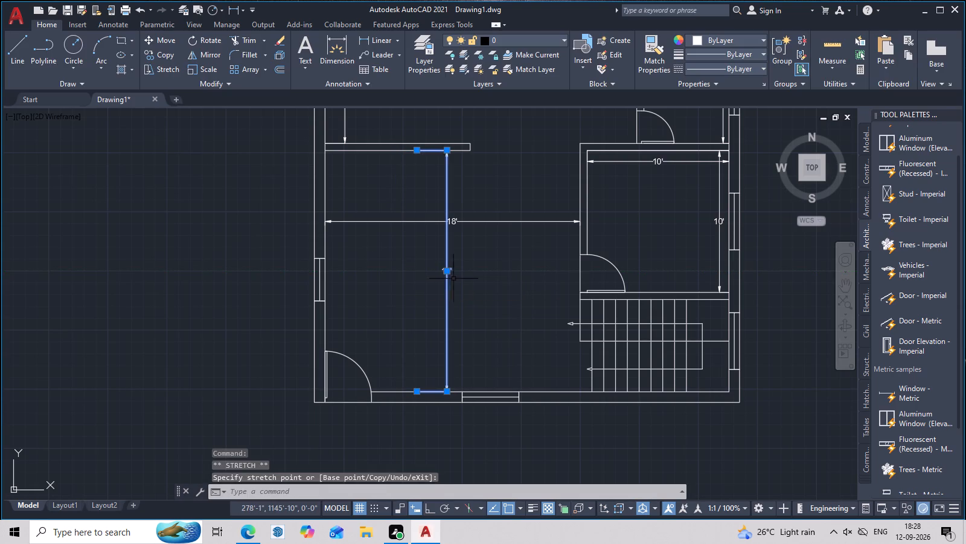
{"action": "left_click", "coordinate": [483, 284]}
{"action": "key", "text": "space"}
{"action": "double_click", "coordinate": [483, 284]}
{"action": "key", "text": "space"}
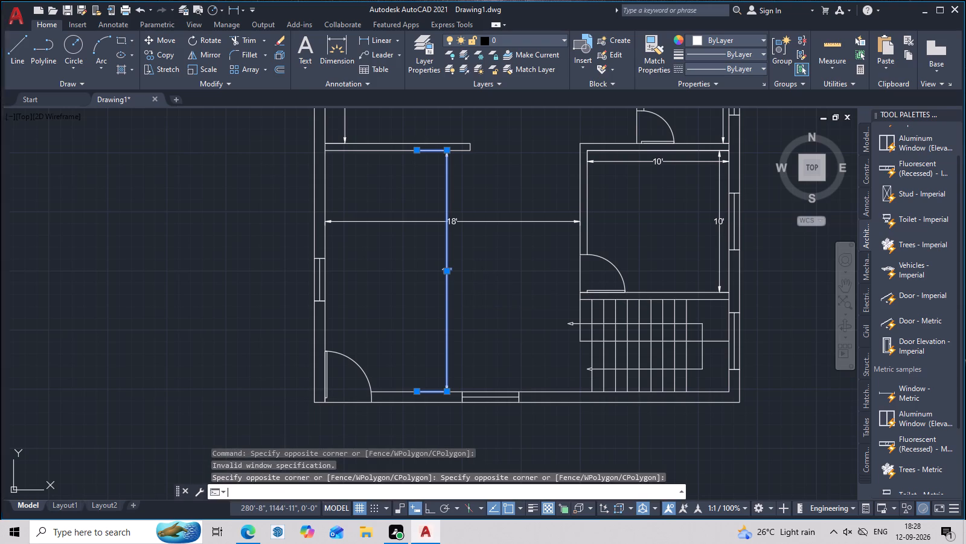
{"action": "key", "text": "Escape"}
Examine the interior dimensions of all rooms across the whole floor plan.
{"action": "scroll", "coordinate": [483, 284], "scroll_direction": "down", "scroll_amount": 2}
{"action": "middle_click_drag", "start_coordinate": [483, 284], "coordinate": [462, 313]}
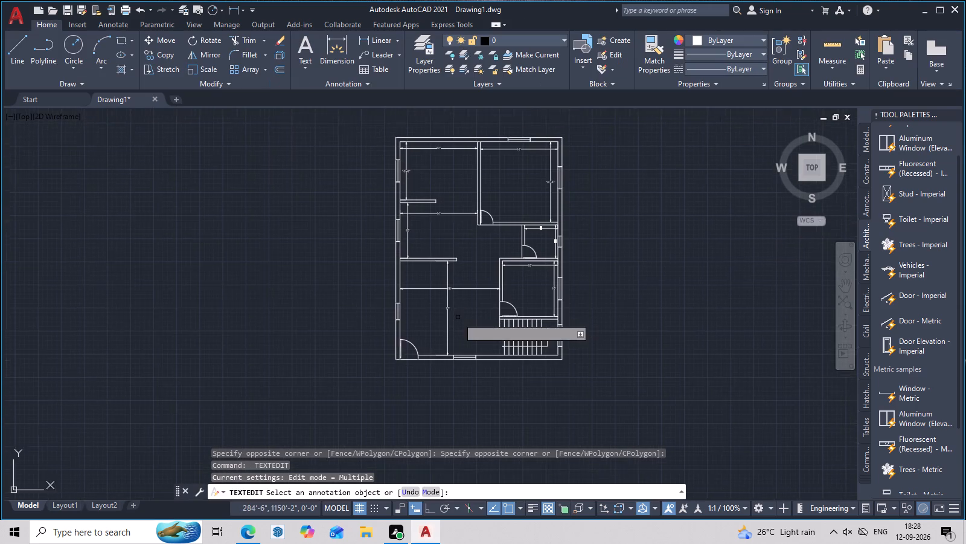
{"action": "scroll", "coordinate": [458, 317], "scroll_direction": "up", "scroll_amount": 2}
{"action": "scroll", "coordinate": [458, 317], "scroll_direction": "down", "scroll_amount": 1}
{"action": "middle_click_drag", "start_coordinate": [459, 319], "coordinate": [425, 362]}
{"action": "scroll", "coordinate": [435, 355], "scroll_direction": "down", "scroll_amount": 1}
{"action": "middle_click_drag", "start_coordinate": [440, 354], "coordinate": [423, 364]}
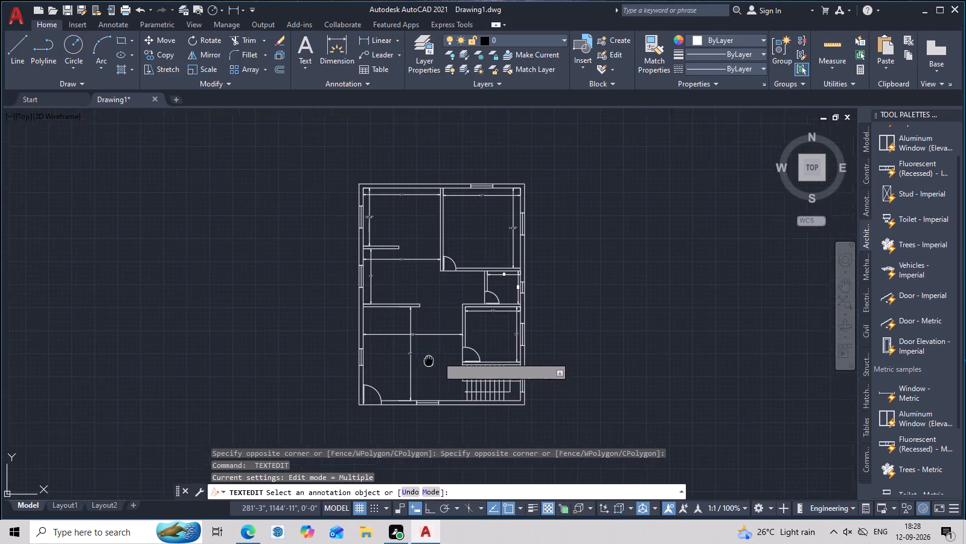
{"action": "middle_click_drag", "start_coordinate": [423, 364], "coordinate": [413, 371]}
{"action": "scroll", "coordinate": [410, 371], "scroll_direction": "up", "scroll_amount": 1}
{"action": "scroll", "coordinate": [410, 371], "scroll_direction": "down", "scroll_amount": 1}
{"action": "scroll", "coordinate": [462, 219], "scroll_direction": "up", "scroll_amount": 1}
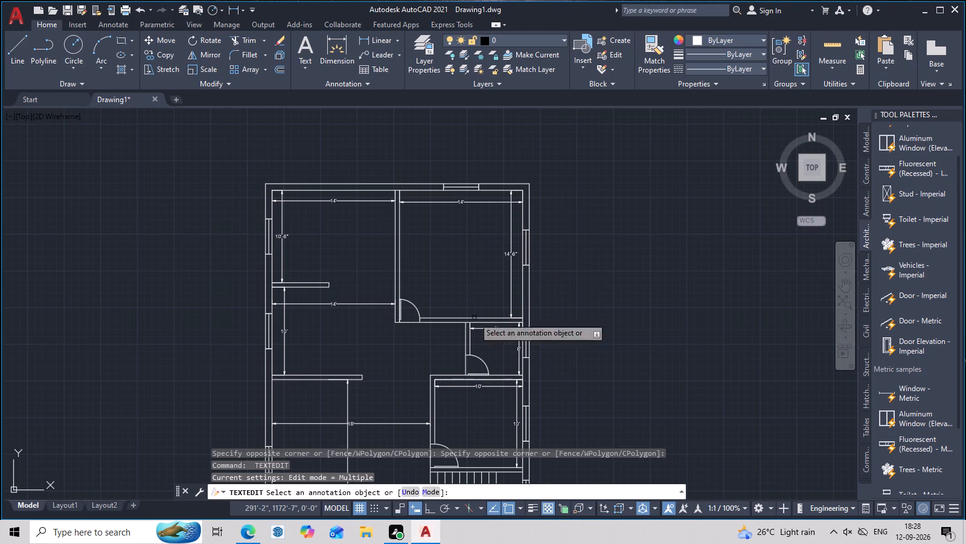
{"action": "scroll", "coordinate": [441, 318], "scroll_direction": "up", "scroll_amount": 3}
{"action": "scroll", "coordinate": [441, 318], "scroll_direction": "down", "scroll_amount": 4}
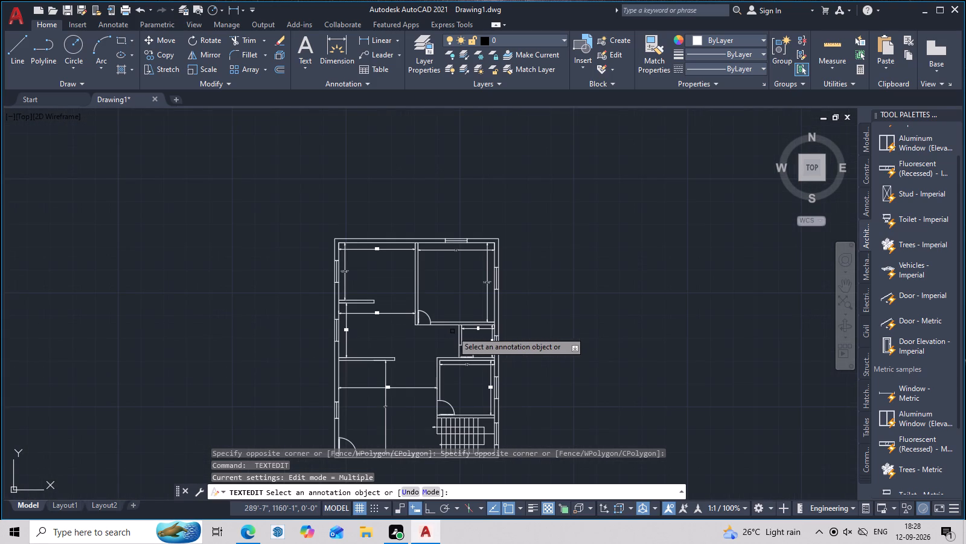
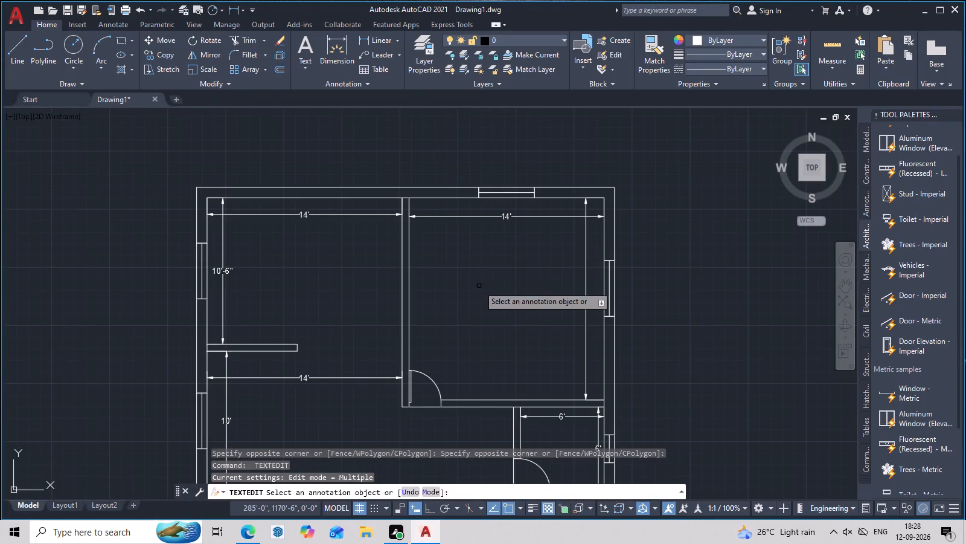
Examine the room layout and interior dimensions across the whole floor plan, ending the annotation text editing.
{"action": "scroll", "coordinate": [479, 286], "scroll_direction": "down", "scroll_amount": 2}
{"action": "middle_click_drag", "start_coordinate": [482, 366], "coordinate": [496, 327]}
{"action": "scroll", "coordinate": [495, 328], "scroll_direction": "down", "scroll_amount": 1}
{"action": "scroll", "coordinate": [446, 371], "scroll_direction": "up", "scroll_amount": 3}
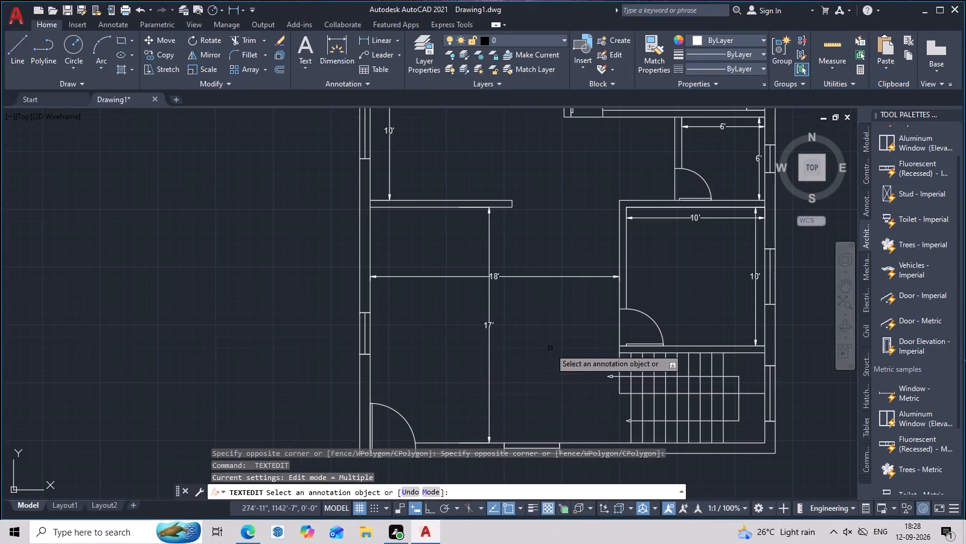
{"action": "scroll", "coordinate": [379, 290], "scroll_direction": "up", "scroll_amount": 2}
{"action": "scroll", "coordinate": [391, 292], "scroll_direction": "down", "scroll_amount": 5}
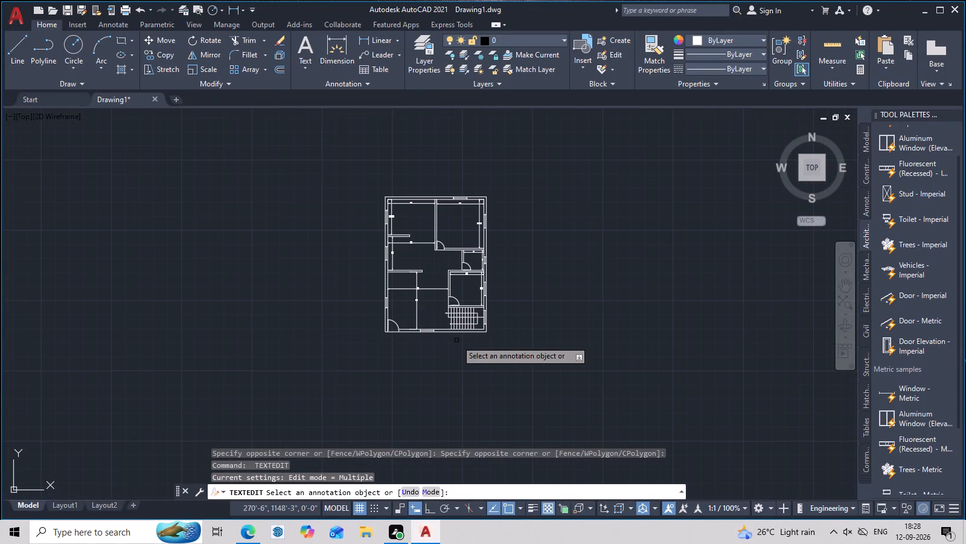
{"action": "scroll", "coordinate": [550, 345], "scroll_direction": "down", "scroll_amount": 1}
{"action": "scroll", "coordinate": [466, 253], "scroll_direction": "up", "scroll_amount": 3}
{"action": "middle_click_drag", "start_coordinate": [526, 299], "coordinate": [529, 253]}
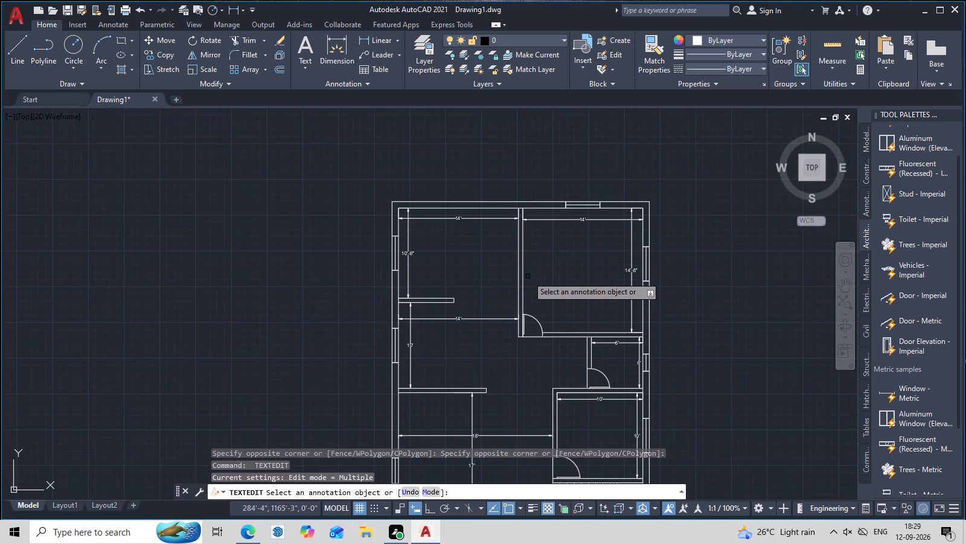
{"action": "left_click_drag", "start_coordinate": [379, 499], "coordinate": [639, 265]}
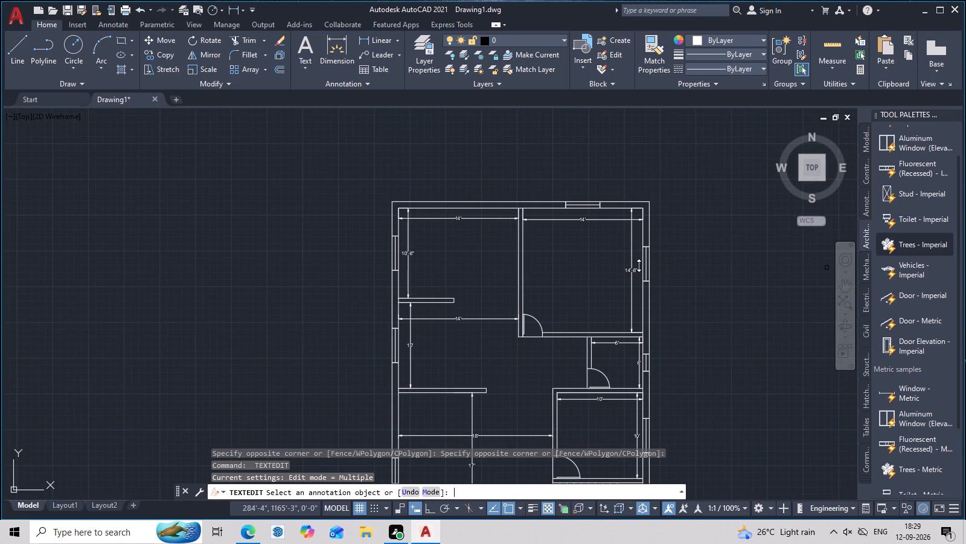
{"action": "left_click_drag", "start_coordinate": [639, 265], "coordinate": [249, 64]}
{"action": "left_click_drag", "start_coordinate": [865, 1], "coordinate": [150, 481]}
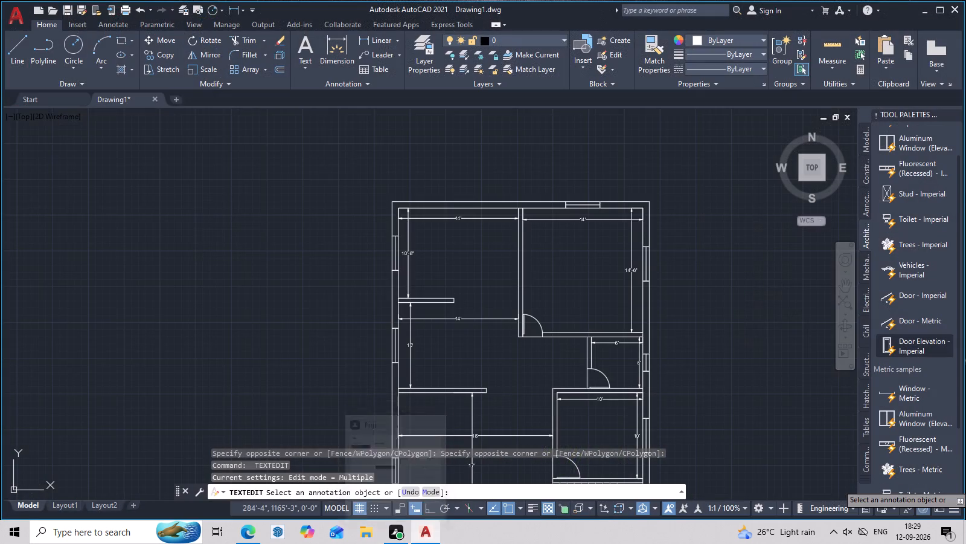
{"action": "key", "text": "Escape"}
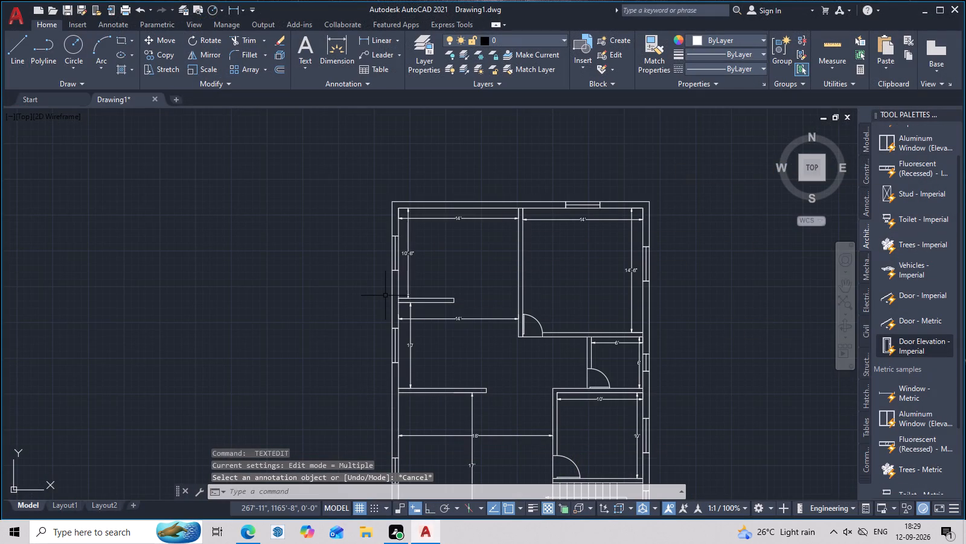
{"action": "key", "text": "Escape"}
{"action": "key", "text": "Escape"}
{"action": "key", "text": "Escape"}
{"action": "key", "text": "Escape"}
{"action": "key", "text": "Escape"}
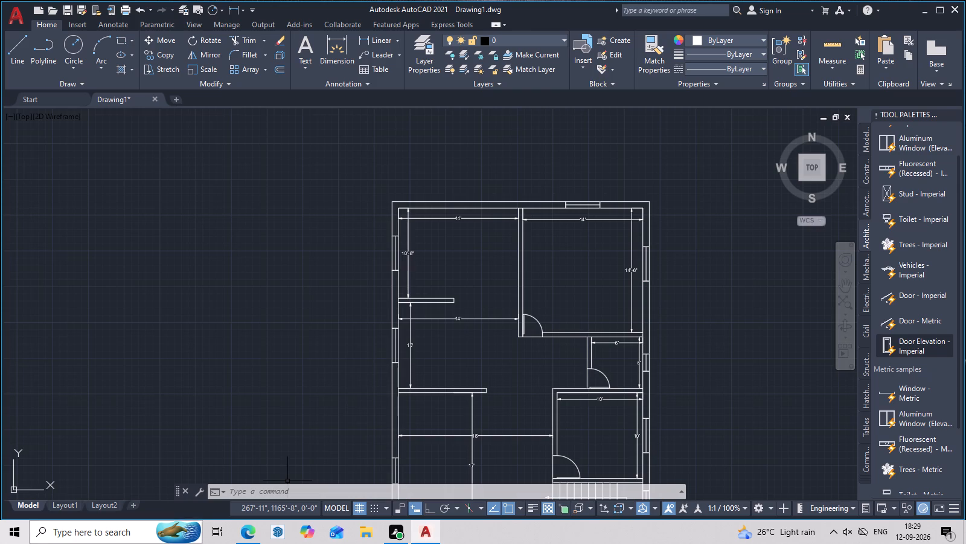
{"action": "scroll", "coordinate": [497, 424], "scroll_direction": "up", "scroll_amount": 1}
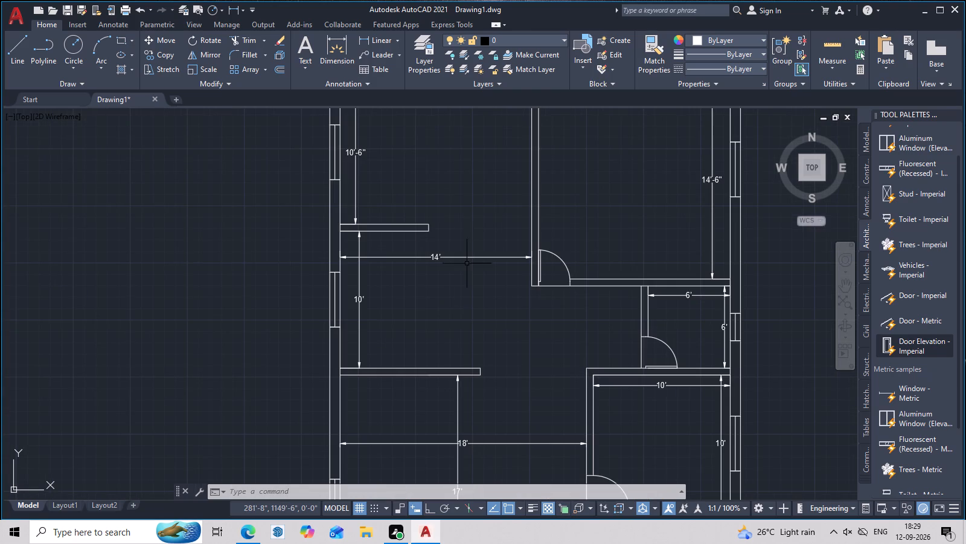
{"action": "scroll", "coordinate": [467, 266], "scroll_direction": "down", "scroll_amount": 4}
{"action": "scroll", "coordinate": [467, 266], "scroll_direction": "up", "scroll_amount": 6}
{"action": "scroll", "coordinate": [467, 266], "scroll_direction": "down", "scroll_amount": 3}
{"action": "scroll", "coordinate": [467, 266], "scroll_direction": "up", "scroll_amount": 2}
{"action": "scroll", "coordinate": [467, 266], "scroll_direction": "down", "scroll_amount": 2}
{"action": "scroll", "coordinate": [467, 266], "scroll_direction": "up", "scroll_amount": 2}
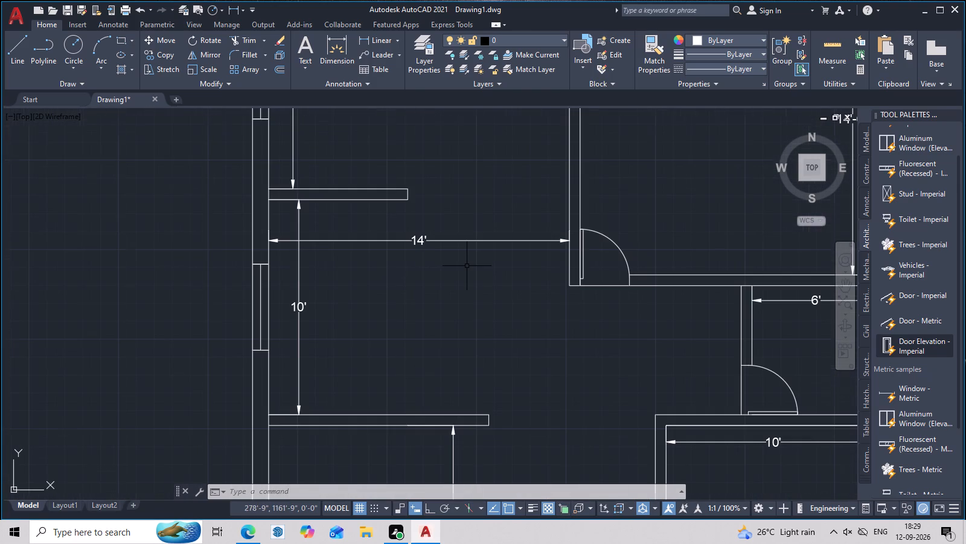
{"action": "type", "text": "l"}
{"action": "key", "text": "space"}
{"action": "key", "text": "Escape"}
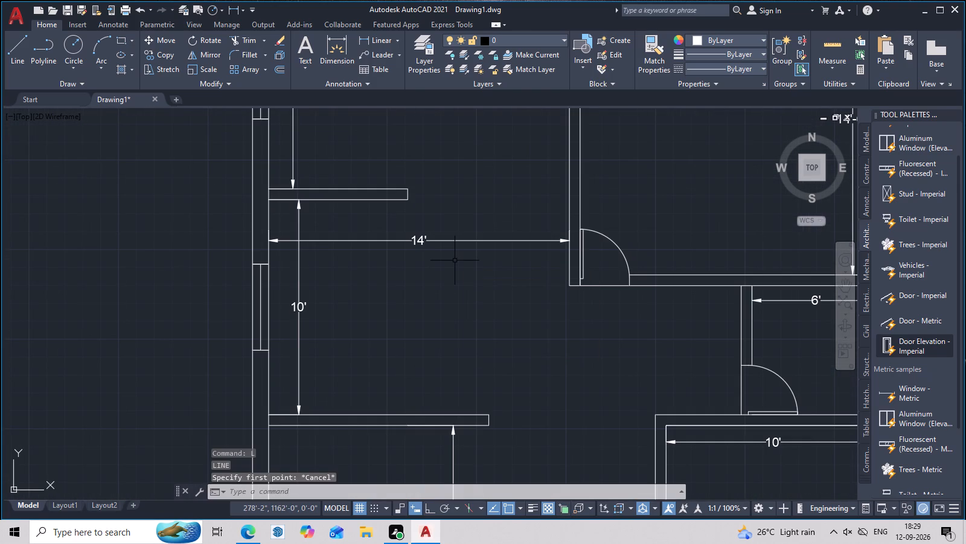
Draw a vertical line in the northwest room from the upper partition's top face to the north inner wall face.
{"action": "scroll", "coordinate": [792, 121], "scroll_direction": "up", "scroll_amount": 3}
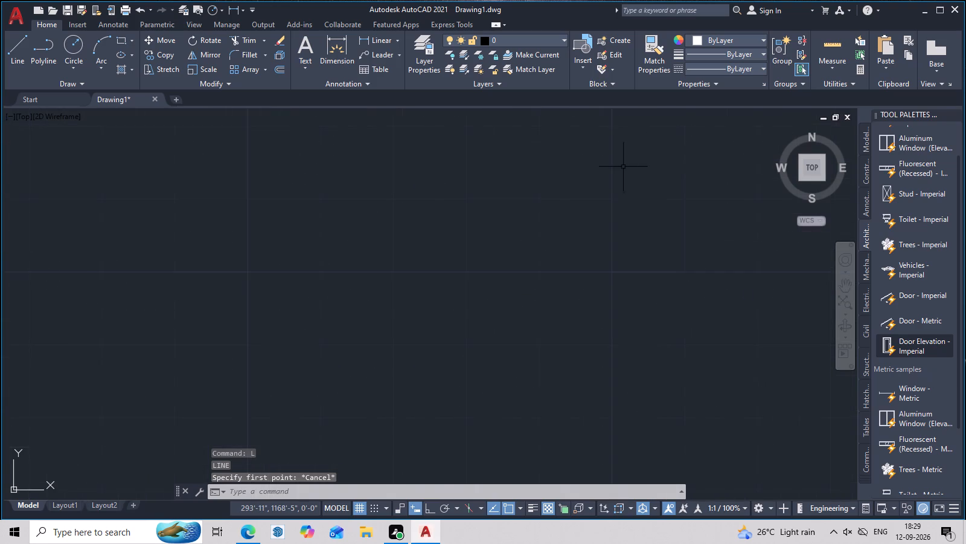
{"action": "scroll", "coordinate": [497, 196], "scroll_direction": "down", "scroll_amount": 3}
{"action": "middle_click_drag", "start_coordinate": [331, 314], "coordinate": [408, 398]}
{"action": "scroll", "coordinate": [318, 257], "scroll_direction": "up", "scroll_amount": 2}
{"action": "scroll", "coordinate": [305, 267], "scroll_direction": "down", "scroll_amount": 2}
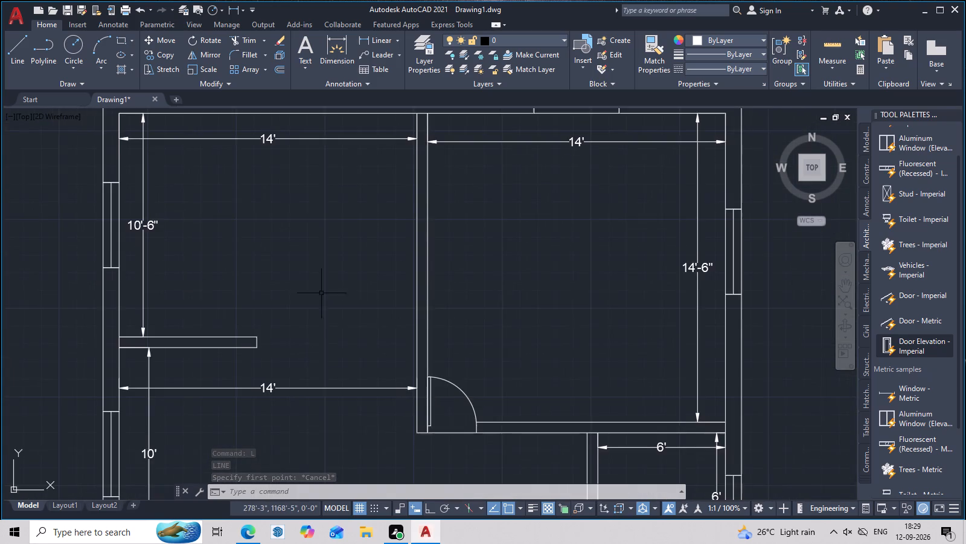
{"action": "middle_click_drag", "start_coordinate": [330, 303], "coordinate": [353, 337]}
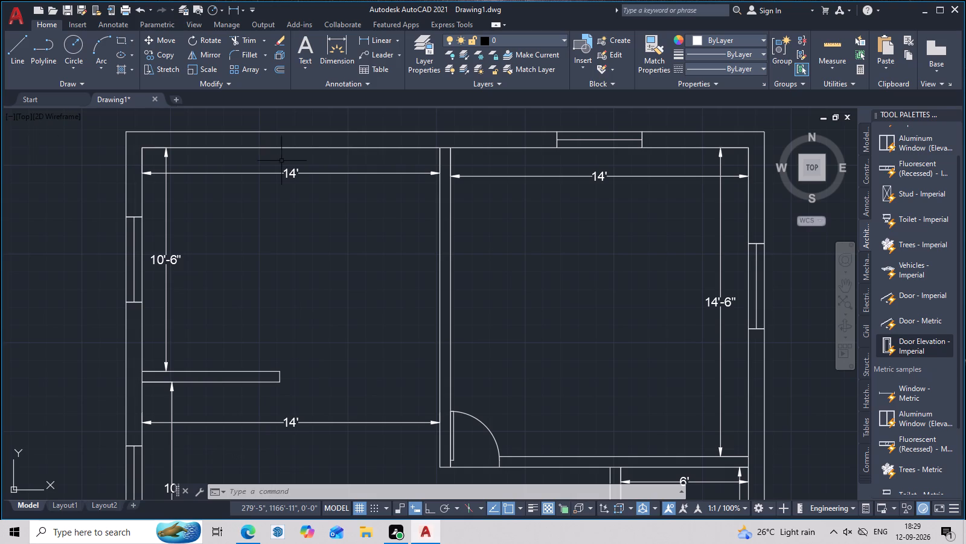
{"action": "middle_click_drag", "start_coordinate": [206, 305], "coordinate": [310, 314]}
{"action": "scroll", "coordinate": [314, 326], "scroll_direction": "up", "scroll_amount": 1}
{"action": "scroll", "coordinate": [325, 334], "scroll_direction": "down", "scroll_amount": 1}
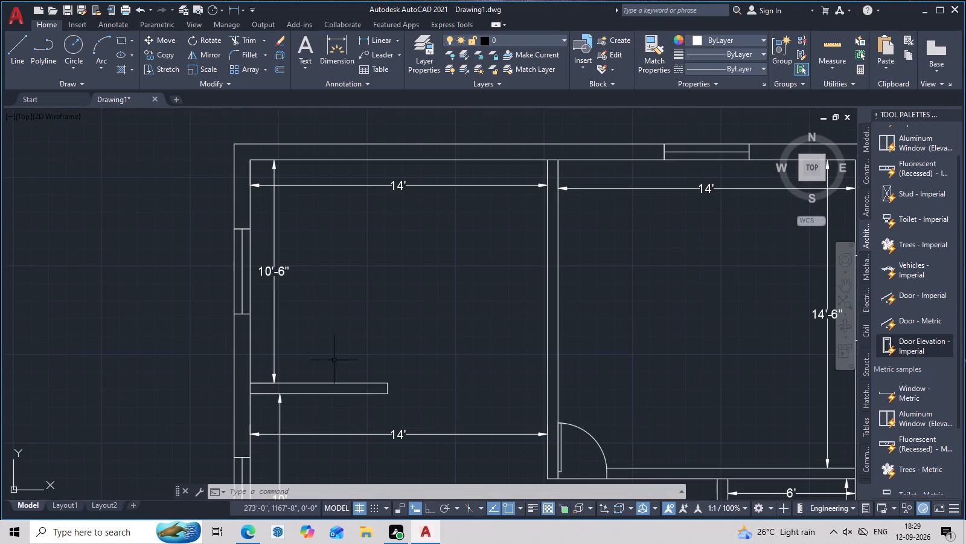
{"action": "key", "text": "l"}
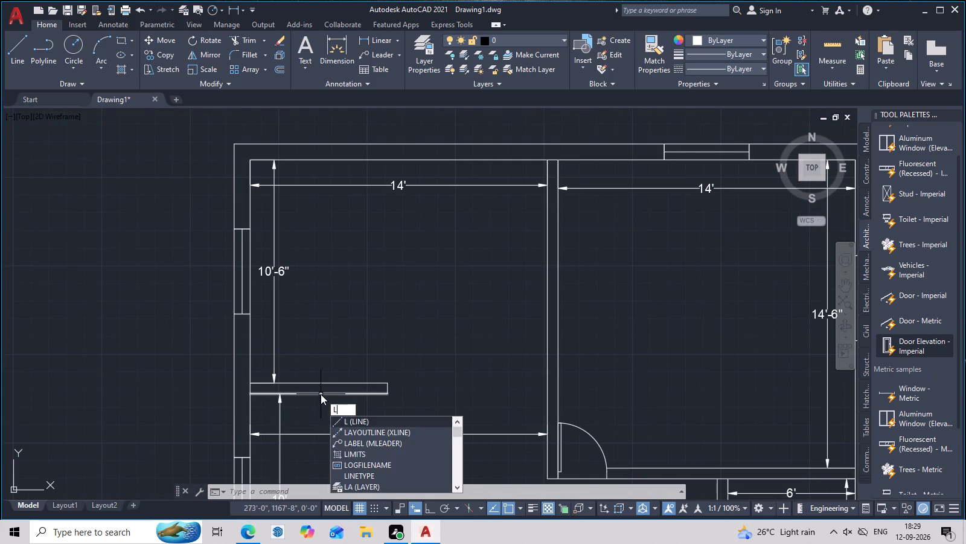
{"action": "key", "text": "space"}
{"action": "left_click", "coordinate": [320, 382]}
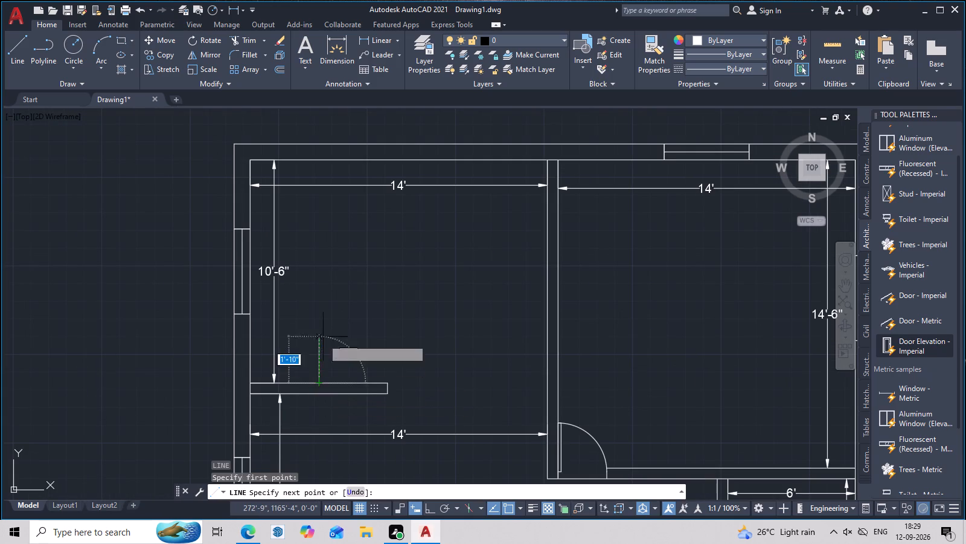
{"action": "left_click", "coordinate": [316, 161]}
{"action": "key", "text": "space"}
Move the northwest room's vertical dimension east, to just beside the wall shared with the northeast room.
{"action": "middle_click_drag", "start_coordinate": [342, 273], "coordinate": [333, 338]}
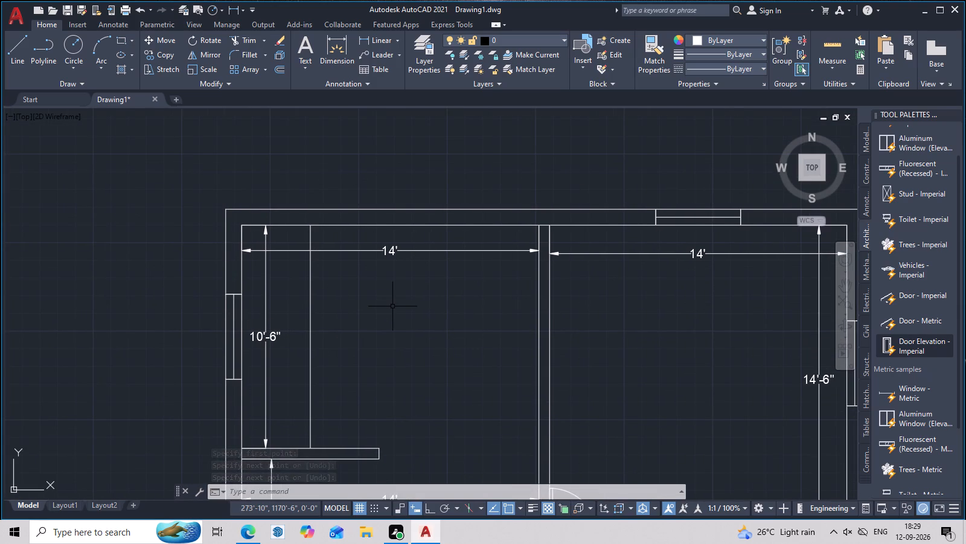
{"action": "left_click", "coordinate": [268, 337]}
{"action": "type", "text": "m"}
{"action": "key", "text": "space"}
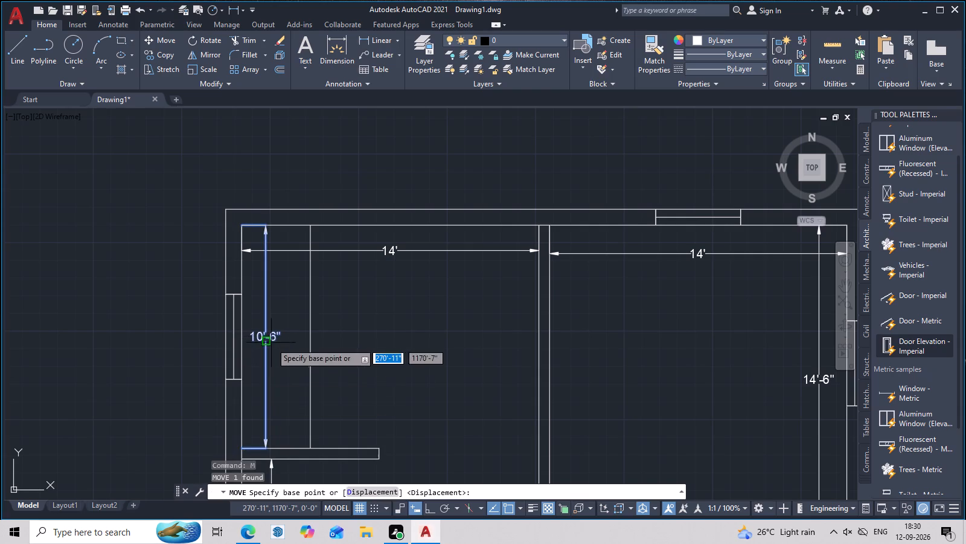
{"action": "left_click", "coordinate": [244, 447]}
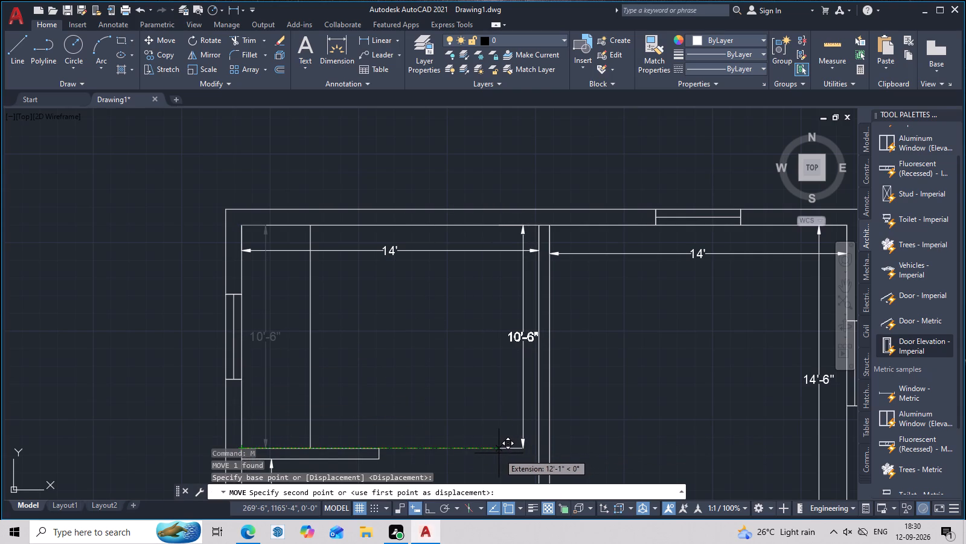
{"action": "left_click", "coordinate": [499, 453]}
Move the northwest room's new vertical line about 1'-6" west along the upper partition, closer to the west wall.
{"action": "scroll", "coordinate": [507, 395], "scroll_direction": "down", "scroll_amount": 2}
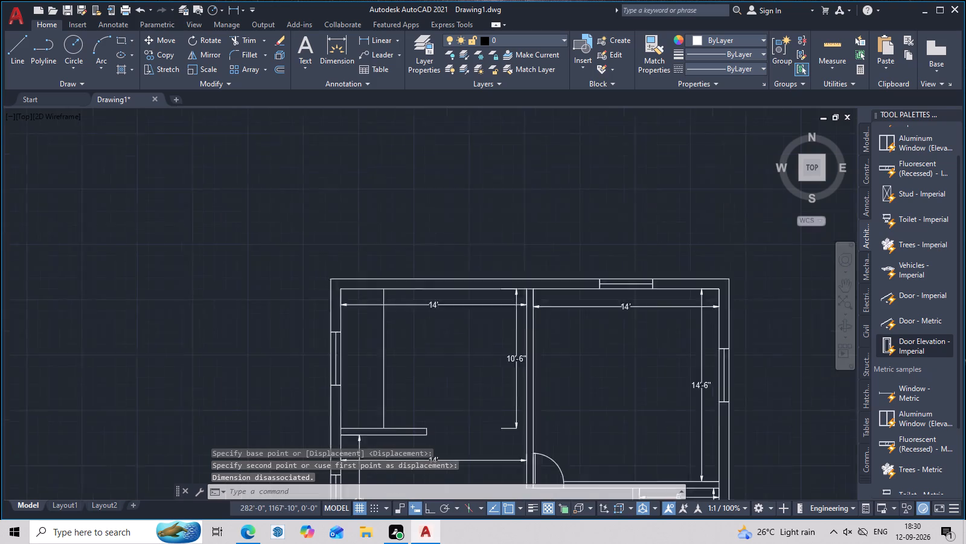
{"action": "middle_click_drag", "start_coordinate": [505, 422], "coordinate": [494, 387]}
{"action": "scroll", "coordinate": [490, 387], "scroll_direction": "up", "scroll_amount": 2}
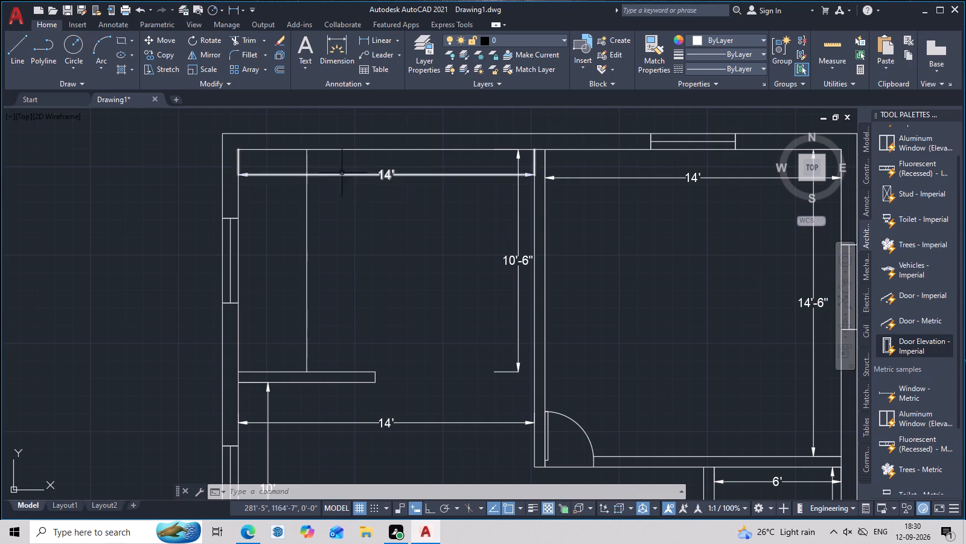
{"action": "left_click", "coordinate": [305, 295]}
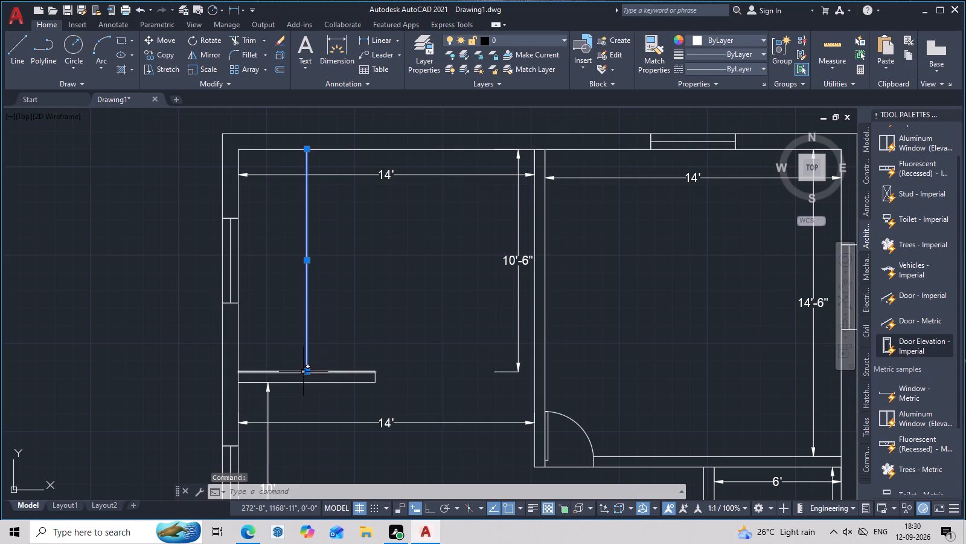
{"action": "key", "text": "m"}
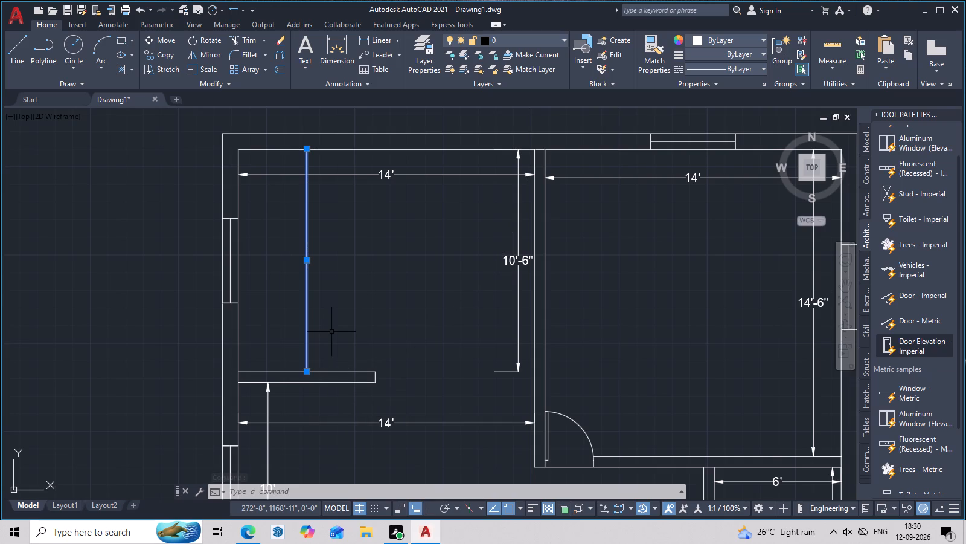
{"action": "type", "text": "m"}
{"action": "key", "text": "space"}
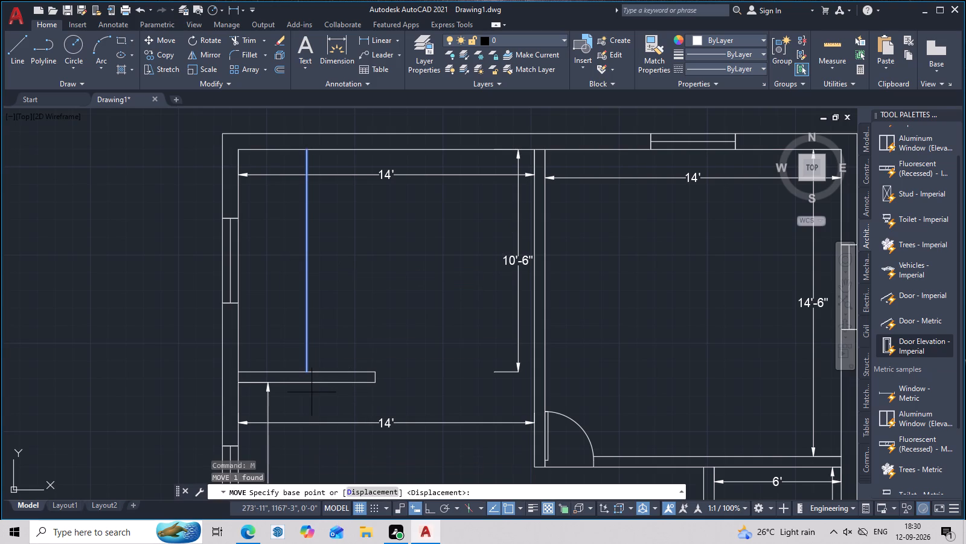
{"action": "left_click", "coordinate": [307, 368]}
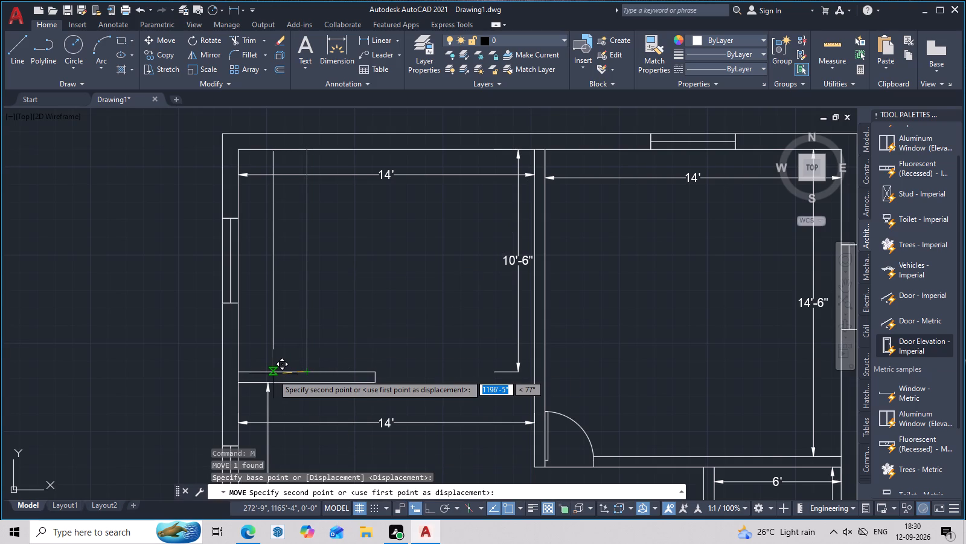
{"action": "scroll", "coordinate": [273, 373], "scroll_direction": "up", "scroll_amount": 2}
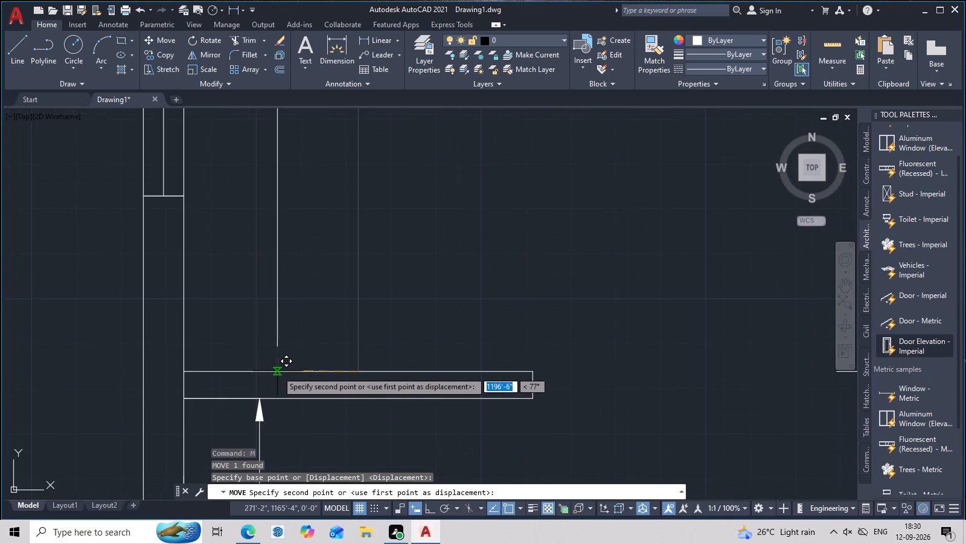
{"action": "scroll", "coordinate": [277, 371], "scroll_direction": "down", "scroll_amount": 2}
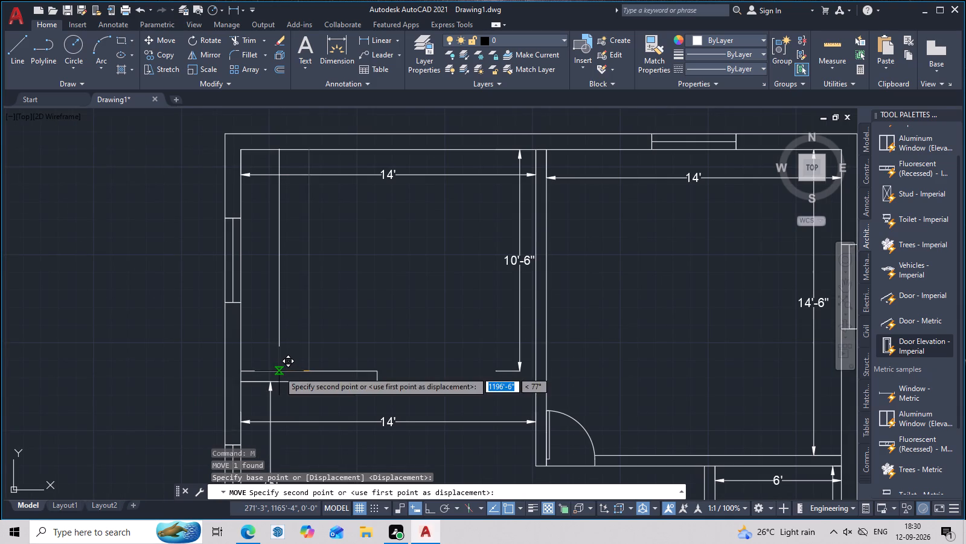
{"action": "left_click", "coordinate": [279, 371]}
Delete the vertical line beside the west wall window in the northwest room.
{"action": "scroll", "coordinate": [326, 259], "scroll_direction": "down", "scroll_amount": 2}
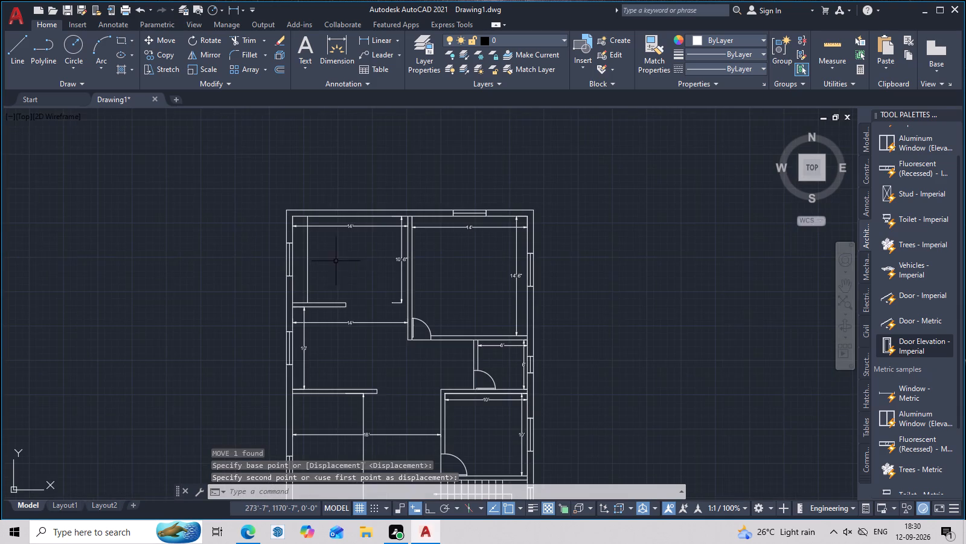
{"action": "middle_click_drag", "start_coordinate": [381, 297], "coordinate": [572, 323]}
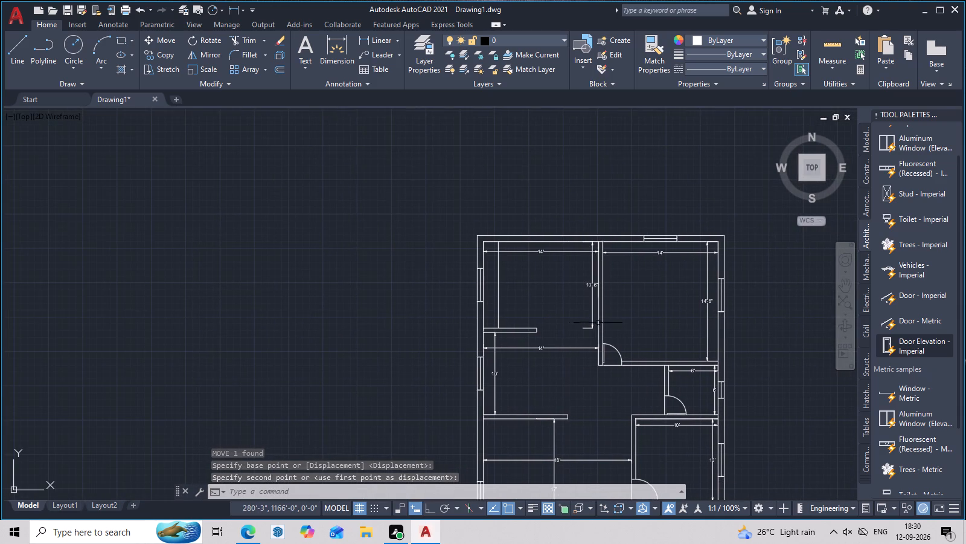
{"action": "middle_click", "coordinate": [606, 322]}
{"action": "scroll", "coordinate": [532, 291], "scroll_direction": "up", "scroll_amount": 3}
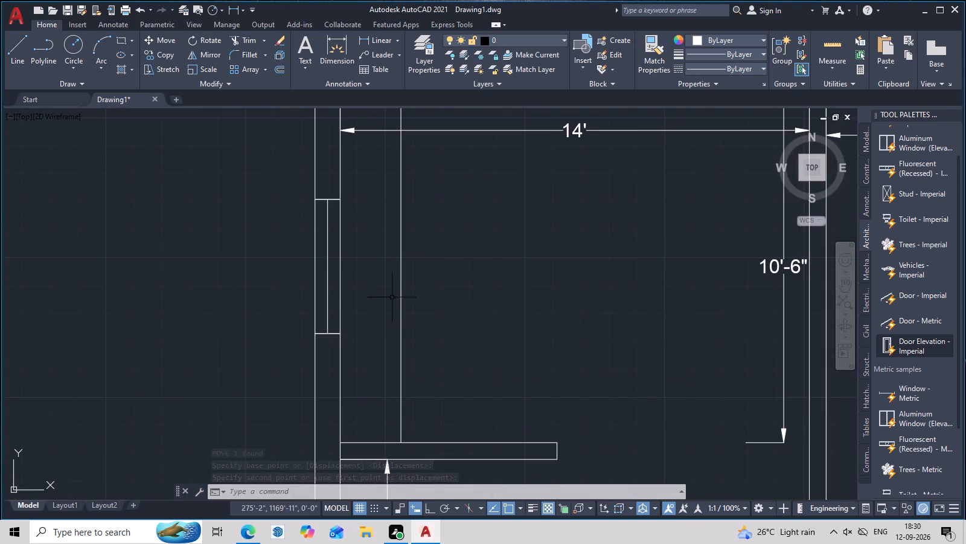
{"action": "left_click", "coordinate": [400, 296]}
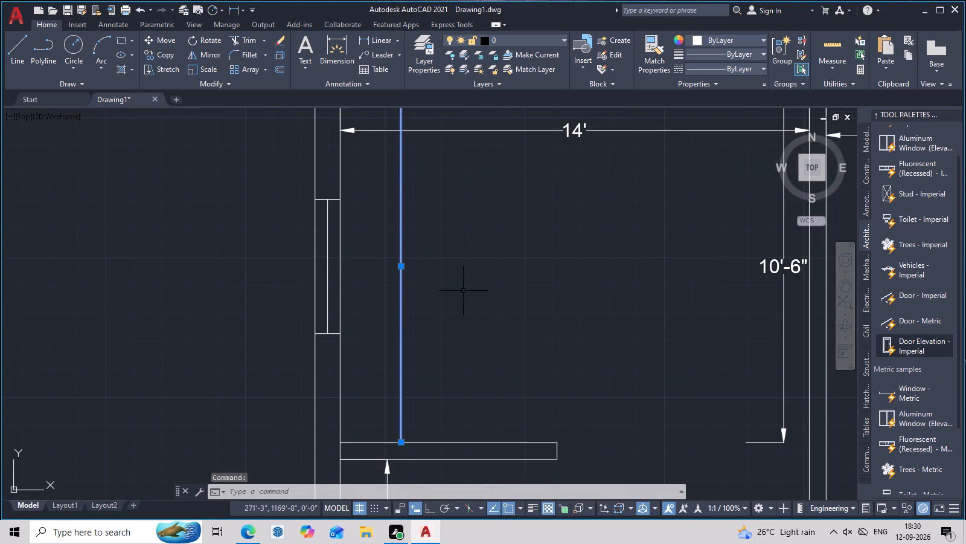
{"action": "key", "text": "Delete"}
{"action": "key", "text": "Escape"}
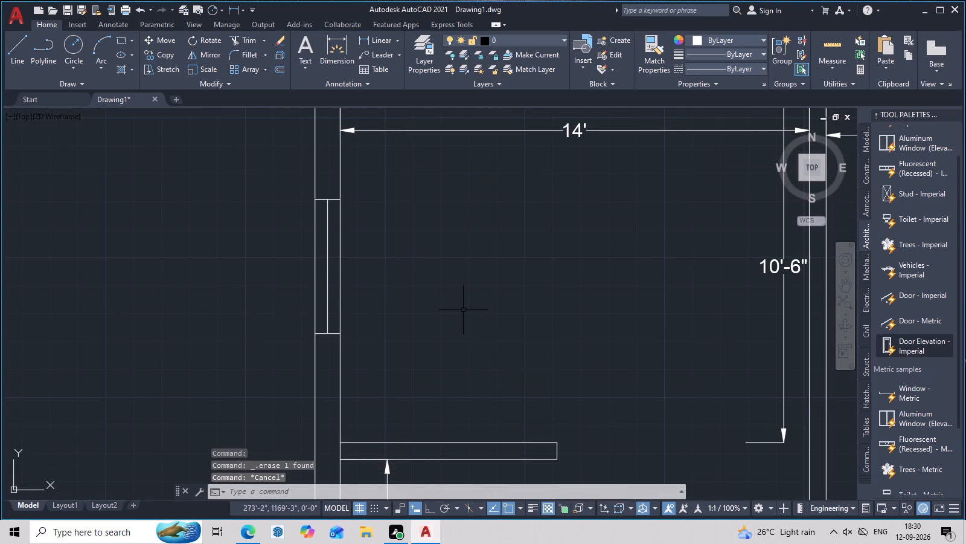
Draw a vertical line in the northwest room, 1.5' east of the west inner wall face, from the upper partition to the north inner wall face.
{"action": "type", "text": "l"}
{"action": "key", "text": "space"}
{"action": "type", "text": "tk"}
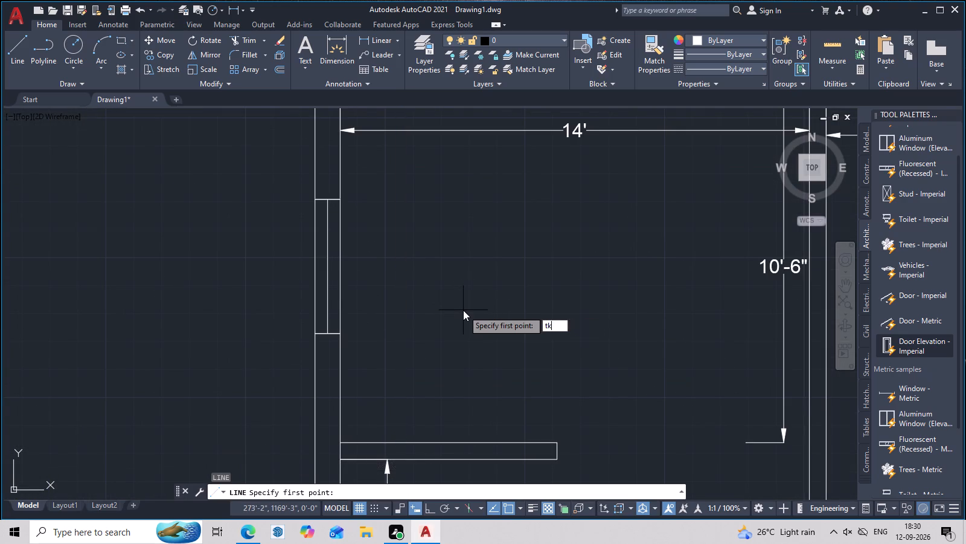
{"action": "key", "text": "space"}
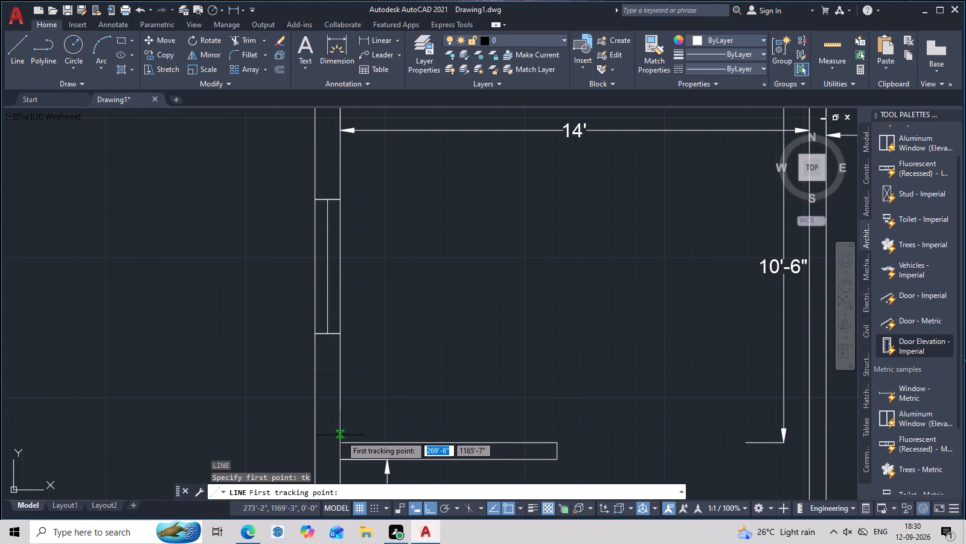
{"action": "left_click", "coordinate": [341, 439]}
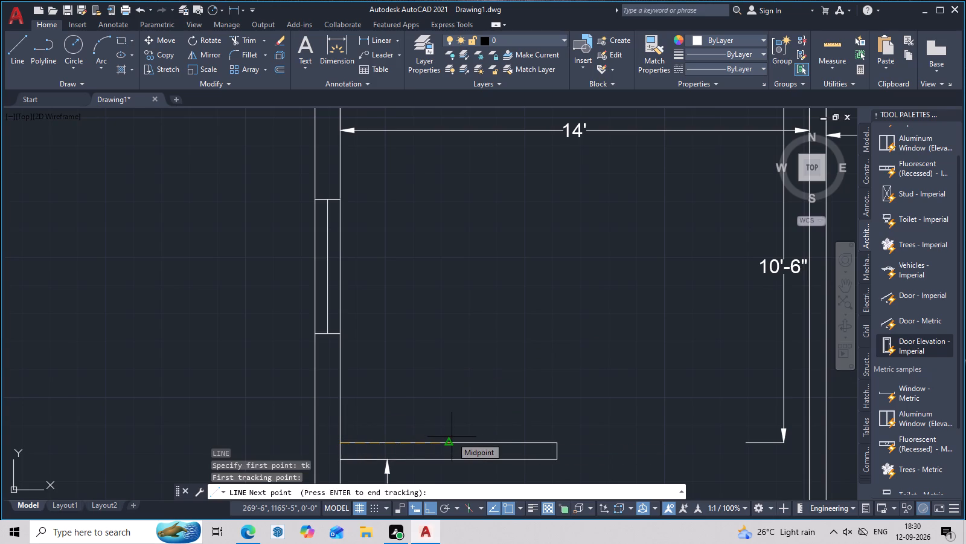
{"action": "type", "text": "1.5"}
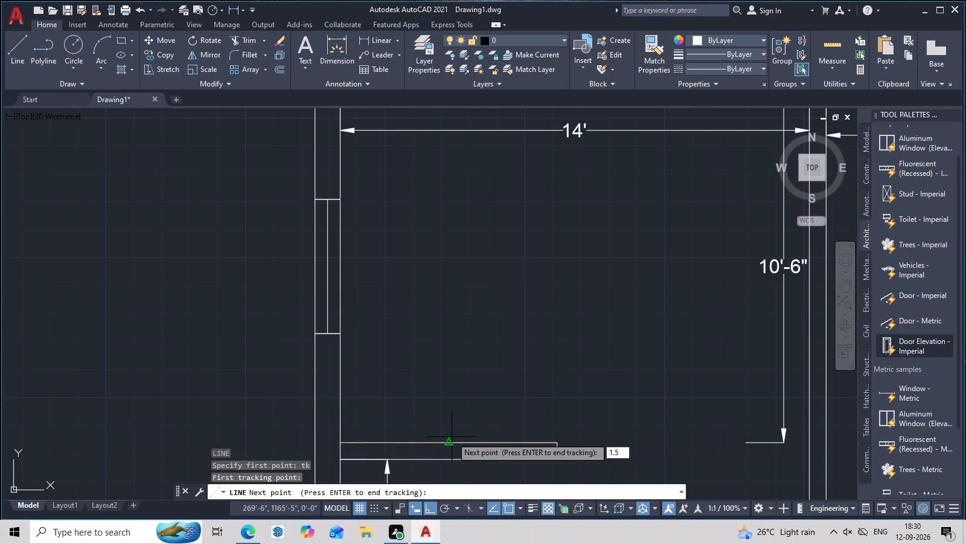
{"action": "key", "text": "apostrophe"}
{"action": "key", "text": "Return"}
{"action": "key", "text": "space"}
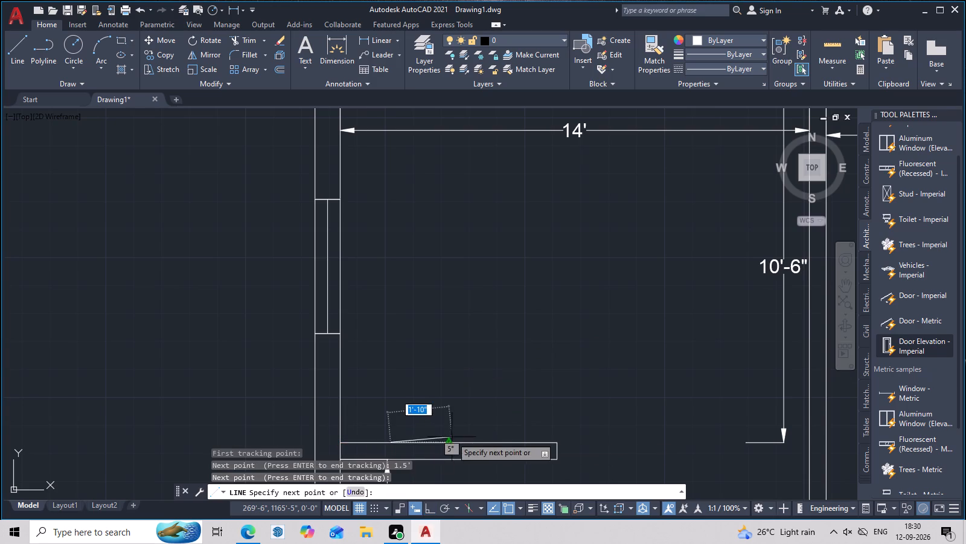
{"action": "key", "text": "F8"}
{"action": "scroll", "coordinate": [396, 202], "scroll_direction": "down", "scroll_amount": 1}
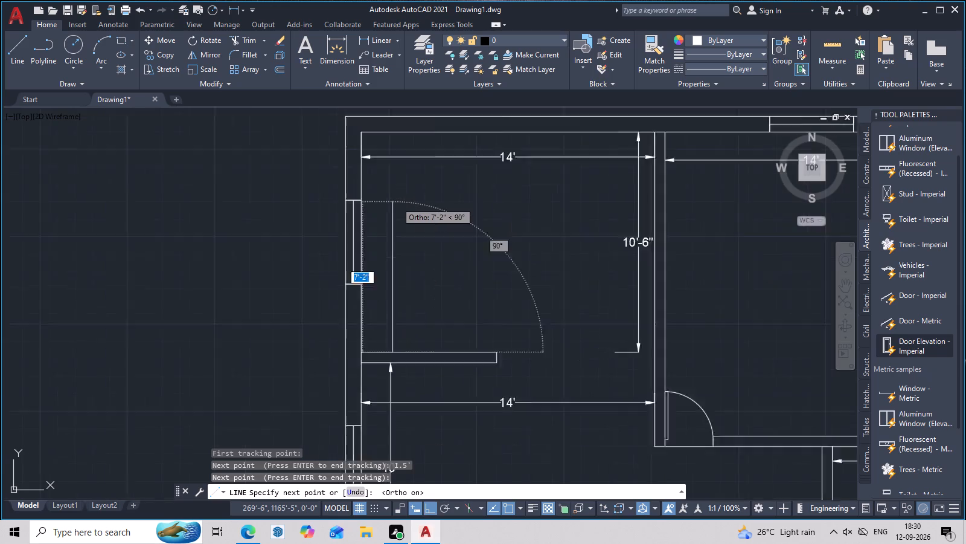
{"action": "scroll", "coordinate": [396, 202], "scroll_direction": "down", "scroll_amount": 1}
{"action": "middle_click_drag", "start_coordinate": [396, 210], "coordinate": [401, 259]}
{"action": "scroll", "coordinate": [388, 221], "scroll_direction": "up", "scroll_amount": 2}
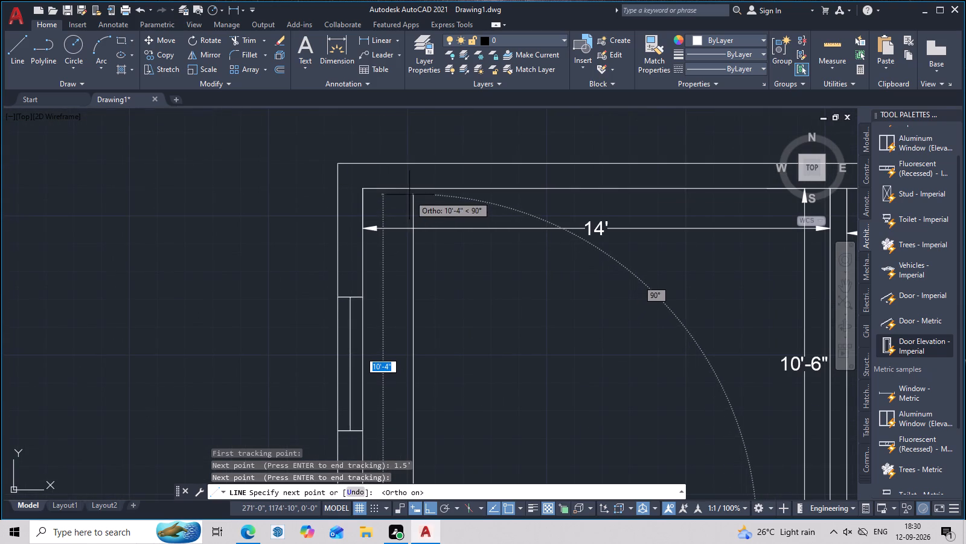
{"action": "left_click", "coordinate": [411, 192]}
{"action": "key", "text": "Escape"}
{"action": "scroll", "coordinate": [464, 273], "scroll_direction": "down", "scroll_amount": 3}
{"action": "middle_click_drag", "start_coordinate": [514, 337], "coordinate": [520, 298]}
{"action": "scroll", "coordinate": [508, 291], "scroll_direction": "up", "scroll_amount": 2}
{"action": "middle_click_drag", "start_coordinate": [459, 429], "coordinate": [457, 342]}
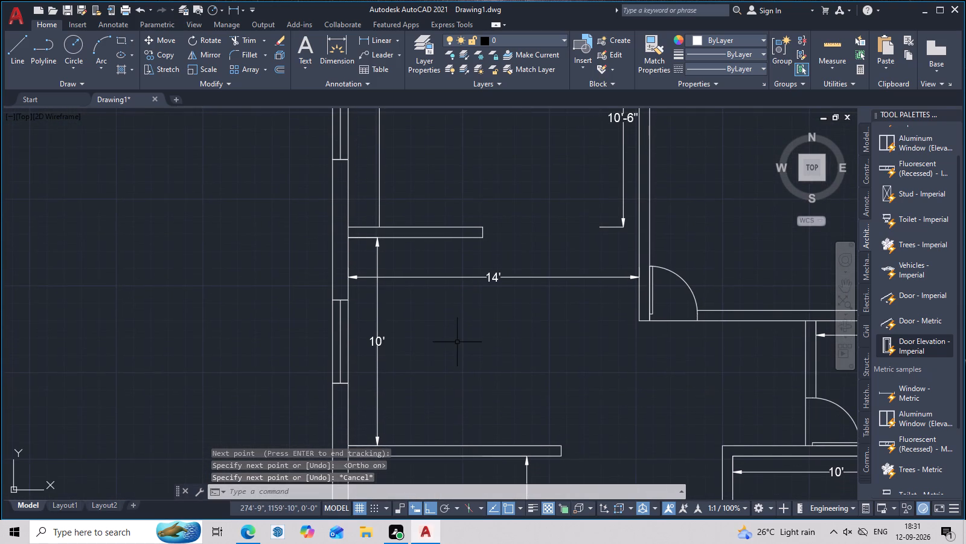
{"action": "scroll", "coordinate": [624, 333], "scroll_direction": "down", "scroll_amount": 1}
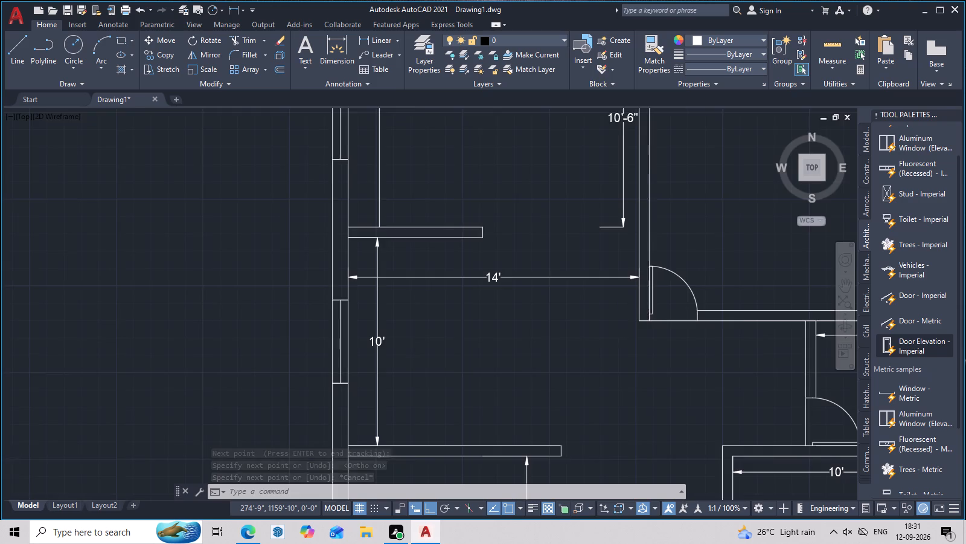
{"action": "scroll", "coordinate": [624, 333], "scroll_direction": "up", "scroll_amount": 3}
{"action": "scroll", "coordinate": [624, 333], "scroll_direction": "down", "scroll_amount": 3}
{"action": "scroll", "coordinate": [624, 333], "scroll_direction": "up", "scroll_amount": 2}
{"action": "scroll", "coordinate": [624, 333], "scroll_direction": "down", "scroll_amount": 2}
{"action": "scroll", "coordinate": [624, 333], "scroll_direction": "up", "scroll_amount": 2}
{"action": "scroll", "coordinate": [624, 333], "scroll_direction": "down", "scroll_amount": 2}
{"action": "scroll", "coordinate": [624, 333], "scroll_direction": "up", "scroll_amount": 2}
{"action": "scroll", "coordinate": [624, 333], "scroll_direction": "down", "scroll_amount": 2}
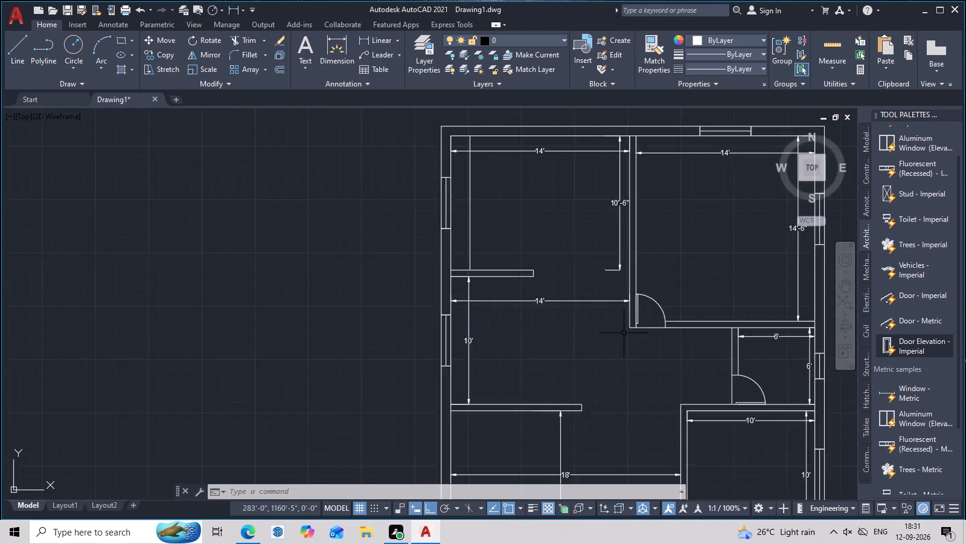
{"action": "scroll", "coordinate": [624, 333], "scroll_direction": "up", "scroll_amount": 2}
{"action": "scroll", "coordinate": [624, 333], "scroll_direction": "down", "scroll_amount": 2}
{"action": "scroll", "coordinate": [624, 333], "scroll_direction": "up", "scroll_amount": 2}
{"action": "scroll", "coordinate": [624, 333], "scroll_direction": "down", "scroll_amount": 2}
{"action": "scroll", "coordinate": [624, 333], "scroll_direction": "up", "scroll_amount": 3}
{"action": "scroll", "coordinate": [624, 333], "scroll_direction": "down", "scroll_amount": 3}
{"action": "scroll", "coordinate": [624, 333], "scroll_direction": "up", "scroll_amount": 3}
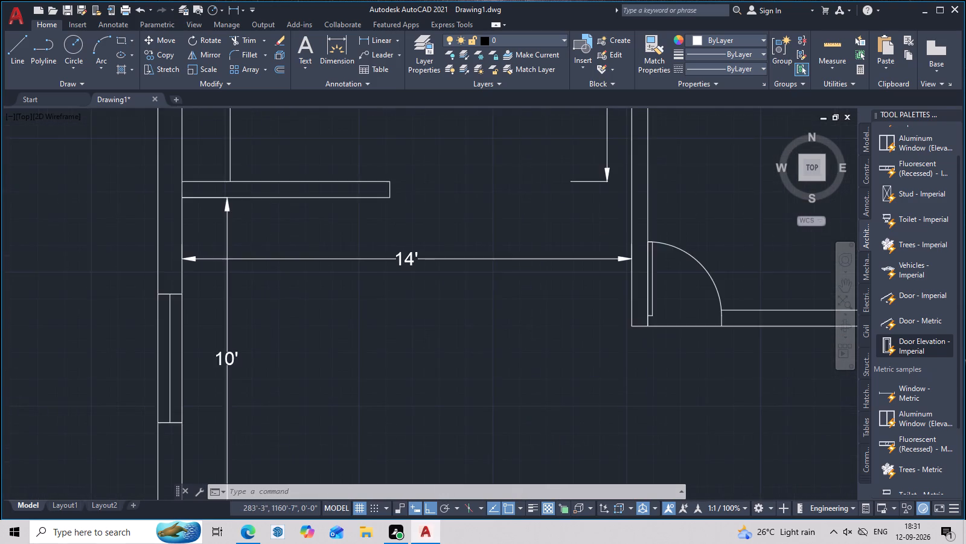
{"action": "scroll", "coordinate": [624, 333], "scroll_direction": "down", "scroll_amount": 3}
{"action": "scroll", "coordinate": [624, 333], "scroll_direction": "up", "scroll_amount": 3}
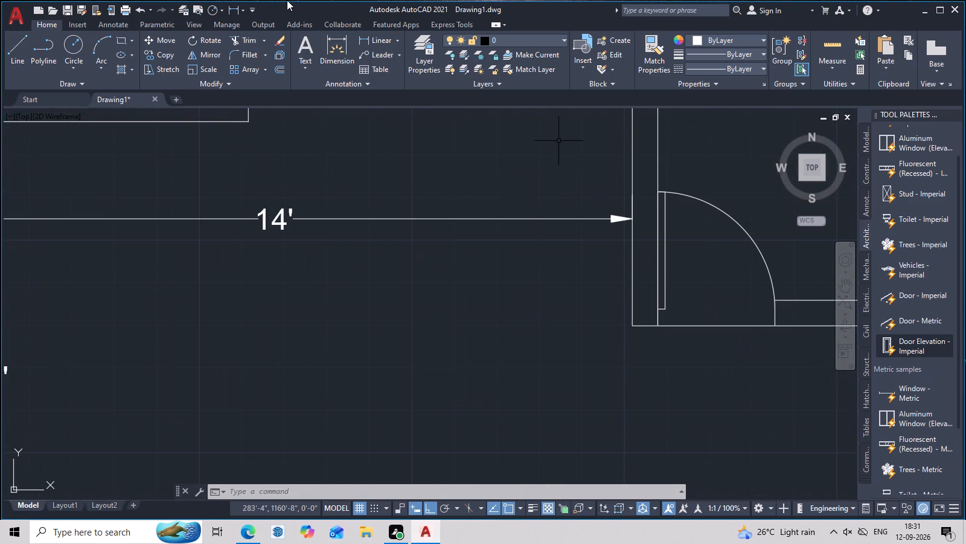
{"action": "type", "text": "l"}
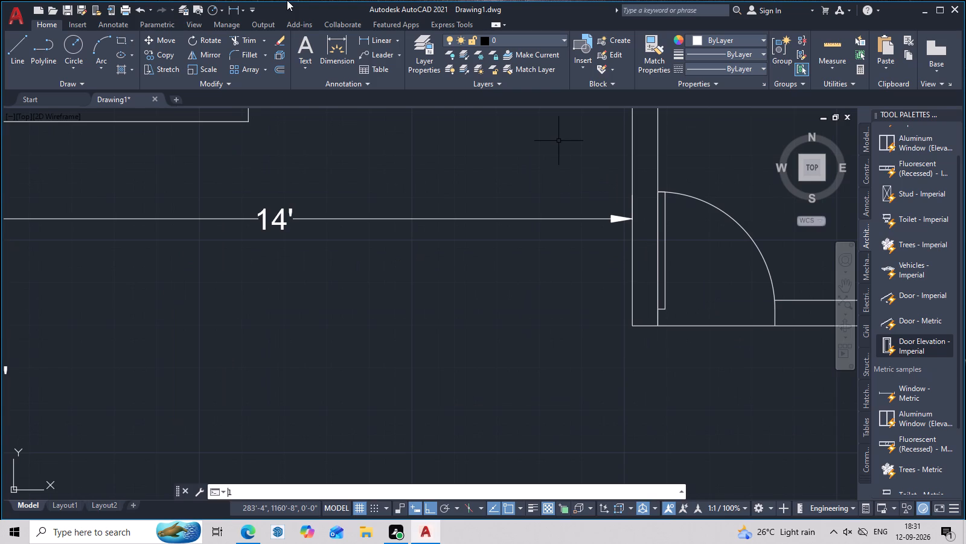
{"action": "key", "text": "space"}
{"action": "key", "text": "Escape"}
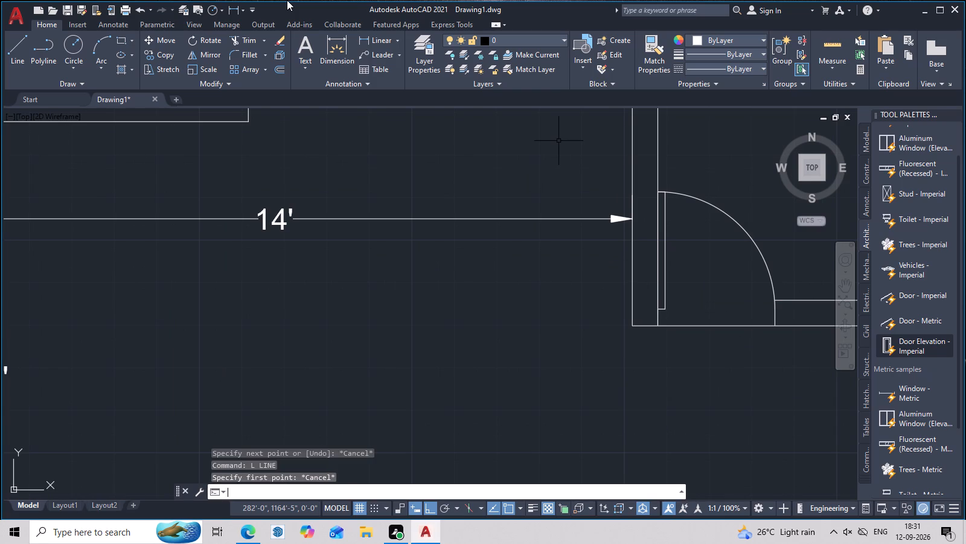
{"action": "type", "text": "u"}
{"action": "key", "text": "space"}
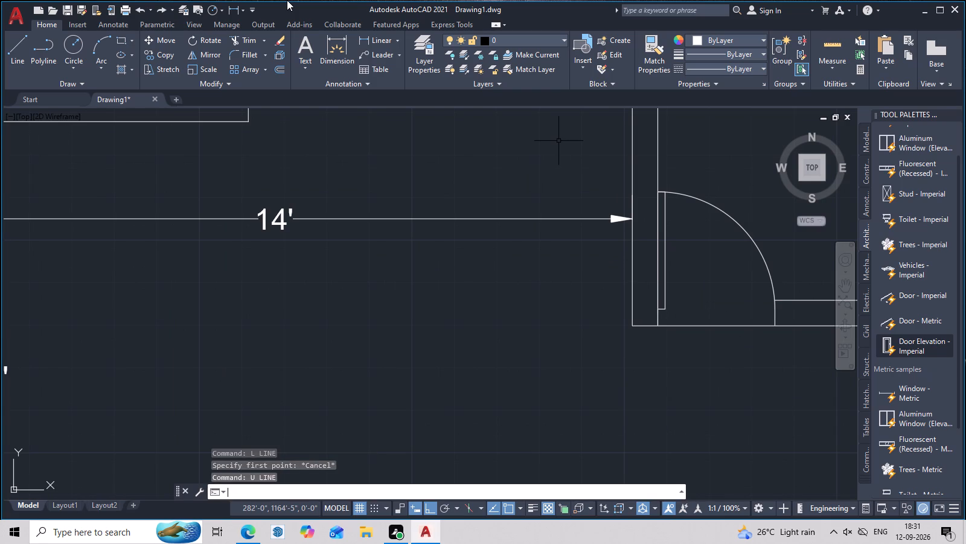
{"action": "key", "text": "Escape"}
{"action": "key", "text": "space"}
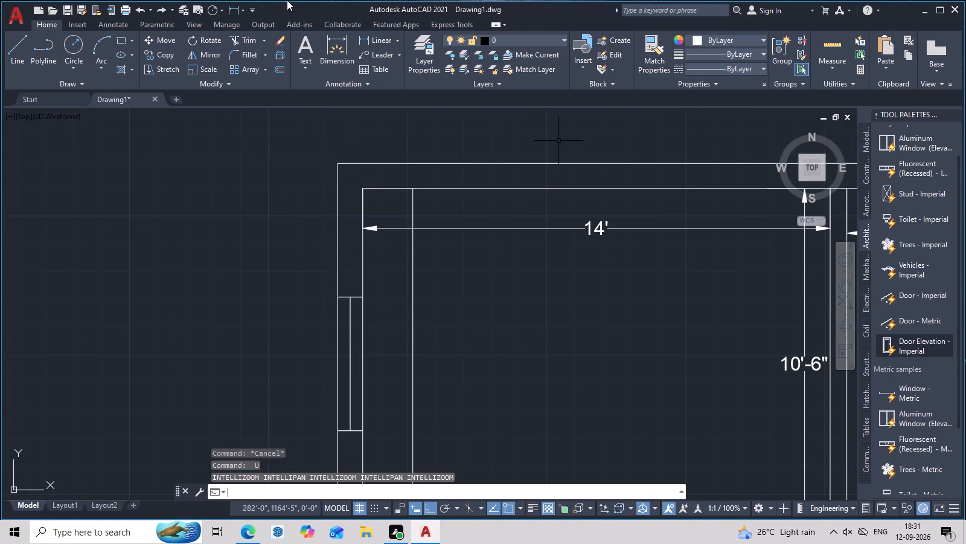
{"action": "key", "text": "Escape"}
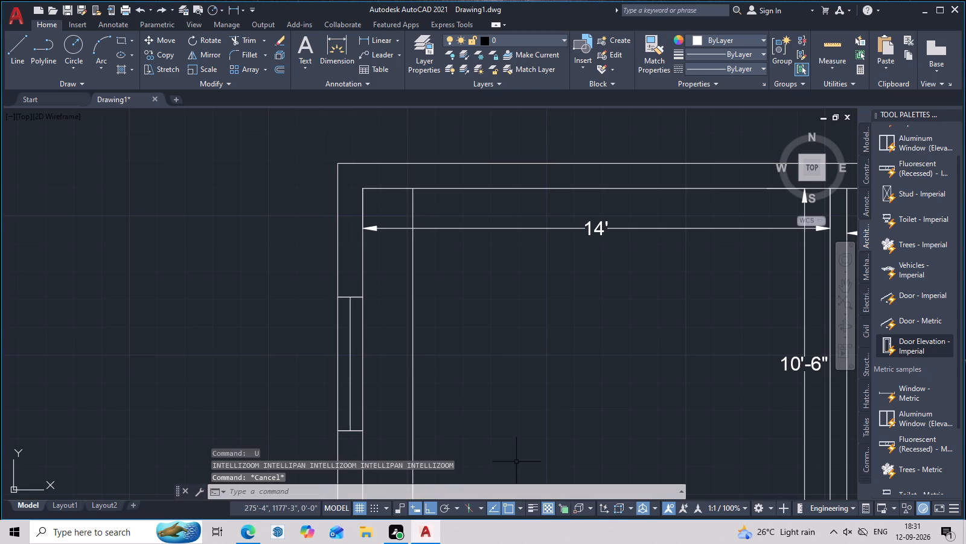
Look over the whole floor plan, from the staircase and southern rooms up to the northwest and northeast rooms.
{"action": "scroll", "coordinate": [528, 420], "scroll_direction": "down", "scroll_amount": 5}
{"action": "middle_click_drag", "start_coordinate": [540, 406], "coordinate": [540, 223]}
{"action": "scroll", "coordinate": [540, 235], "scroll_direction": "up", "scroll_amount": 3}
{"action": "middle_click_drag", "start_coordinate": [549, 255], "coordinate": [548, 256]}
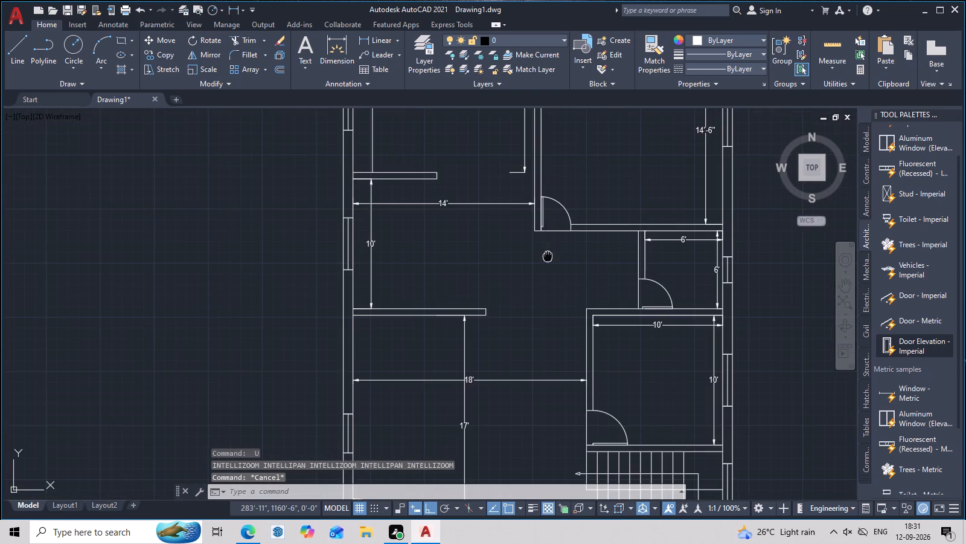
{"action": "middle_click_drag", "start_coordinate": [548, 256], "coordinate": [499, 288]}
{"action": "scroll", "coordinate": [493, 293], "scroll_direction": "down", "scroll_amount": 2}
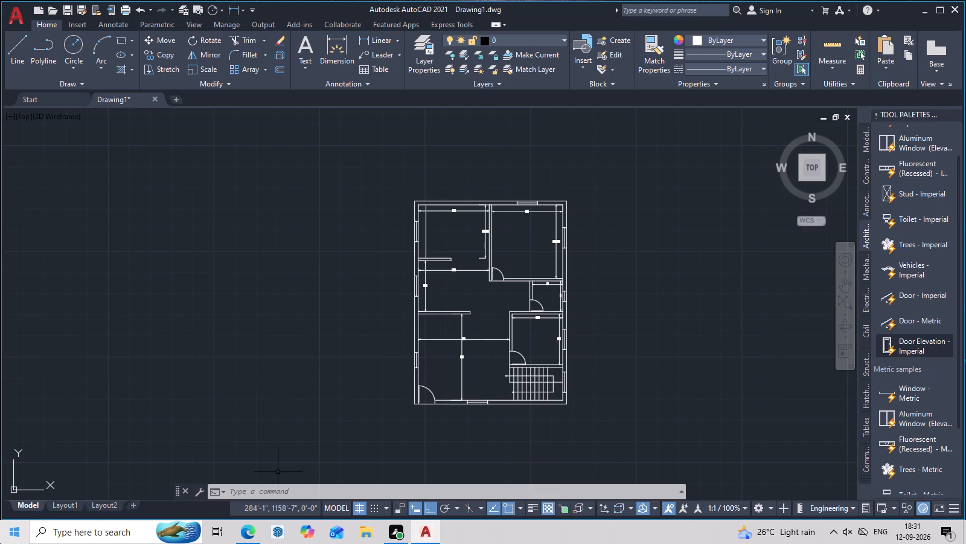
{"action": "scroll", "coordinate": [338, 359], "scroll_direction": "up", "scroll_amount": 2}
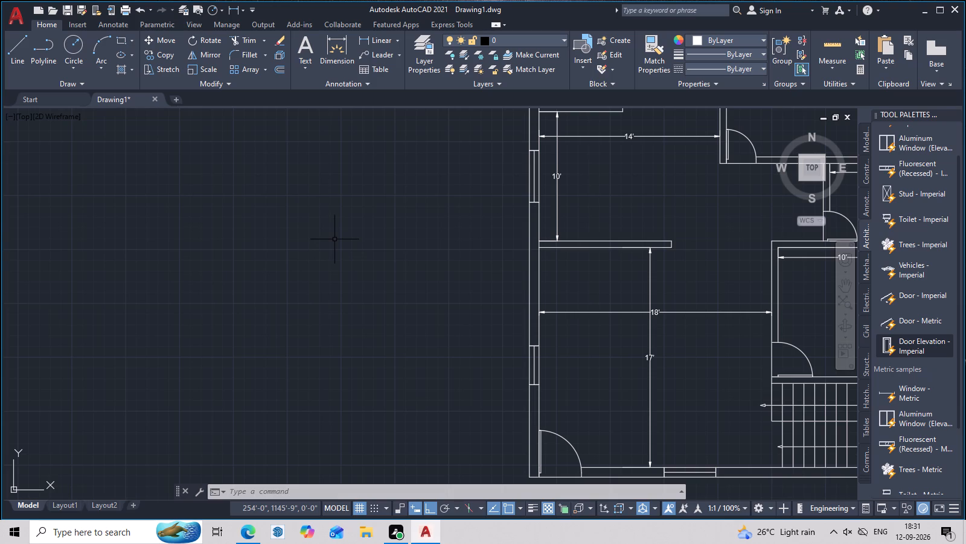
{"action": "scroll", "coordinate": [965, 190], "scroll_direction": "down", "scroll_amount": 1}
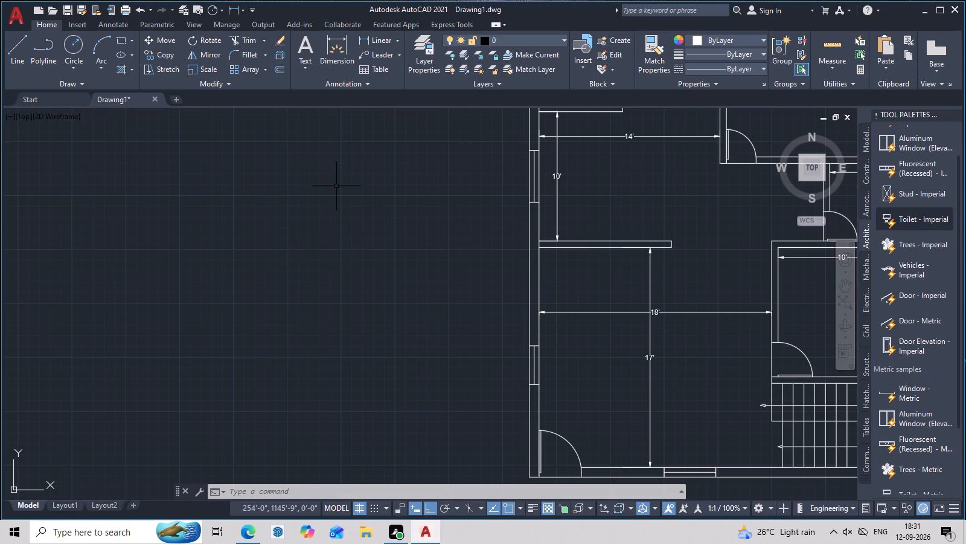
{"action": "scroll", "coordinate": [965, 227], "scroll_direction": "down", "scroll_amount": 2}
{"action": "scroll", "coordinate": [965, 230], "scroll_direction": "up", "scroll_amount": 3}
{"action": "scroll", "coordinate": [965, 230], "scroll_direction": "down", "scroll_amount": 2}
{"action": "scroll", "coordinate": [965, 230], "scroll_direction": "up", "scroll_amount": 2}
{"action": "scroll", "coordinate": [965, 230], "scroll_direction": "down", "scroll_amount": 3}
{"action": "scroll", "coordinate": [965, 230], "scroll_direction": "up", "scroll_amount": 3}
{"action": "scroll", "coordinate": [965, 230], "scroll_direction": "down", "scroll_amount": 3}
{"action": "scroll", "coordinate": [965, 230], "scroll_direction": "up", "scroll_amount": 3}
{"action": "scroll", "coordinate": [671, 92], "scroll_direction": "up", "scroll_amount": 1}
{"action": "scroll", "coordinate": [696, 311], "scroll_direction": "down", "scroll_amount": 2}
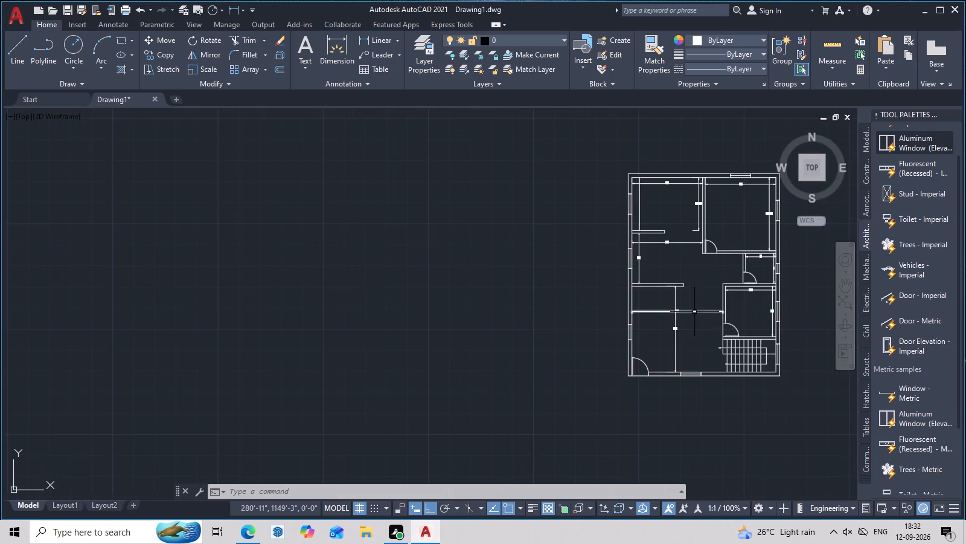
{"action": "middle_click_drag", "start_coordinate": [593, 338], "coordinate": [405, 393]}
{"action": "scroll", "coordinate": [406, 372], "scroll_direction": "up", "scroll_amount": 4}
{"action": "middle_click_drag", "start_coordinate": [476, 374], "coordinate": [23, 409]}
{"action": "scroll", "coordinate": [173, 396], "scroll_direction": "down", "scroll_amount": 2}
{"action": "middle_click_drag", "start_coordinate": [256, 398], "coordinate": [253, 407]}
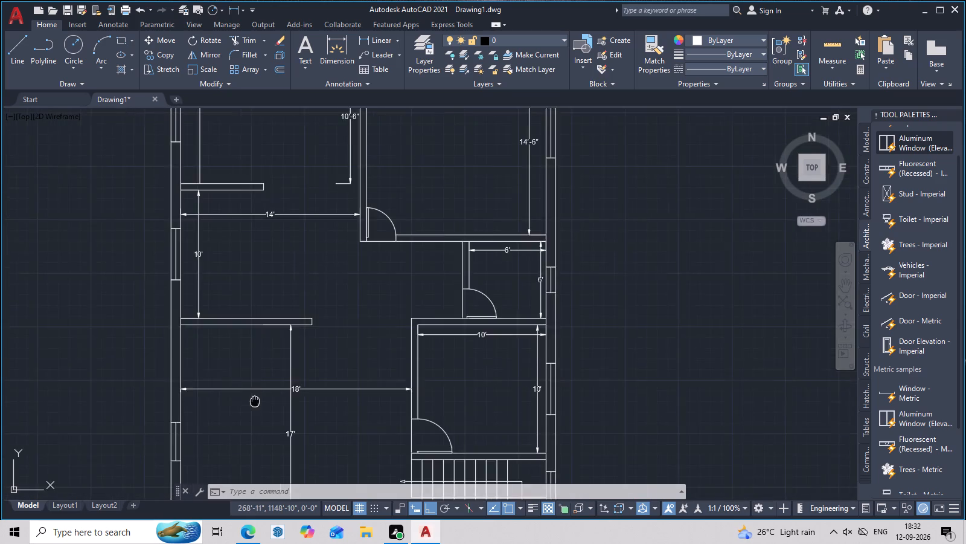
{"action": "middle_click_drag", "start_coordinate": [253, 407], "coordinate": [205, 496]}
{"action": "middle_click_drag", "start_coordinate": [126, 259], "coordinate": [177, 398]}
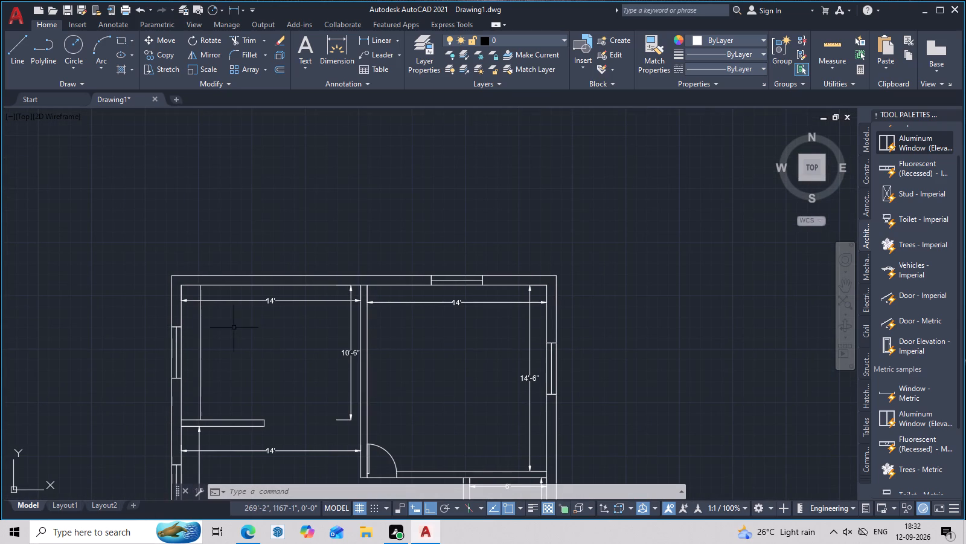
{"action": "middle_click_drag", "start_coordinate": [240, 386], "coordinate": [348, 366]}
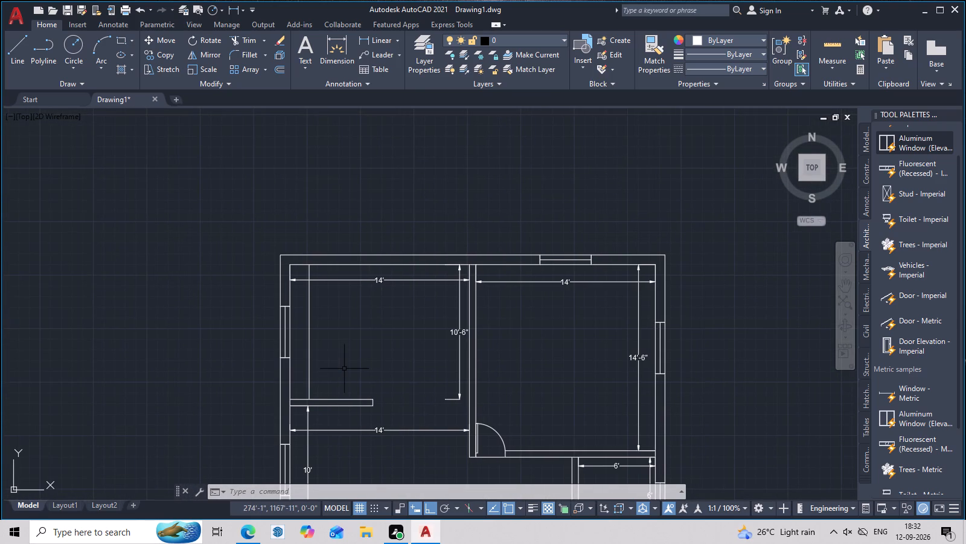
{"action": "middle_click_drag", "start_coordinate": [601, 427], "coordinate": [602, 406]}
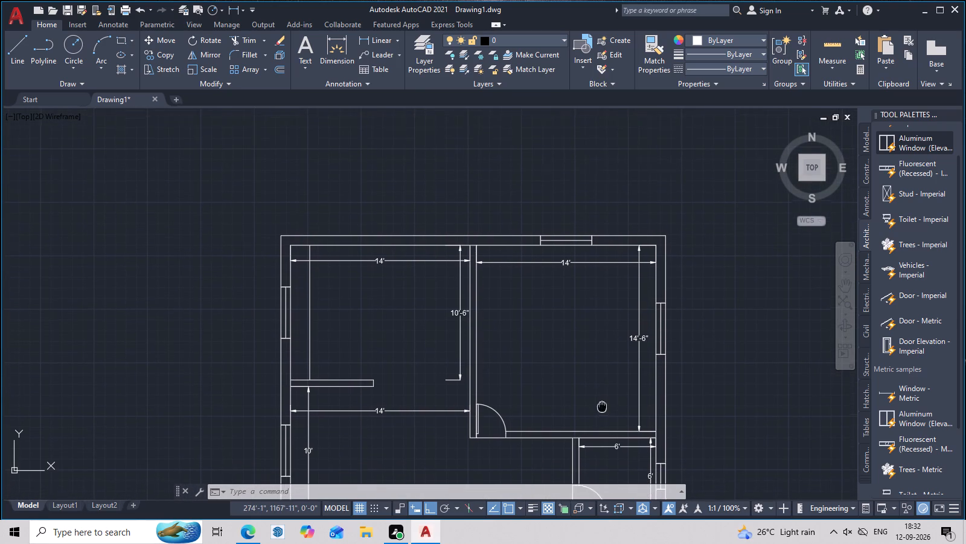
{"action": "middle_click_drag", "start_coordinate": [602, 406], "coordinate": [603, 406]}
{"action": "middle_click_drag", "start_coordinate": [447, 428], "coordinate": [447, 427]}
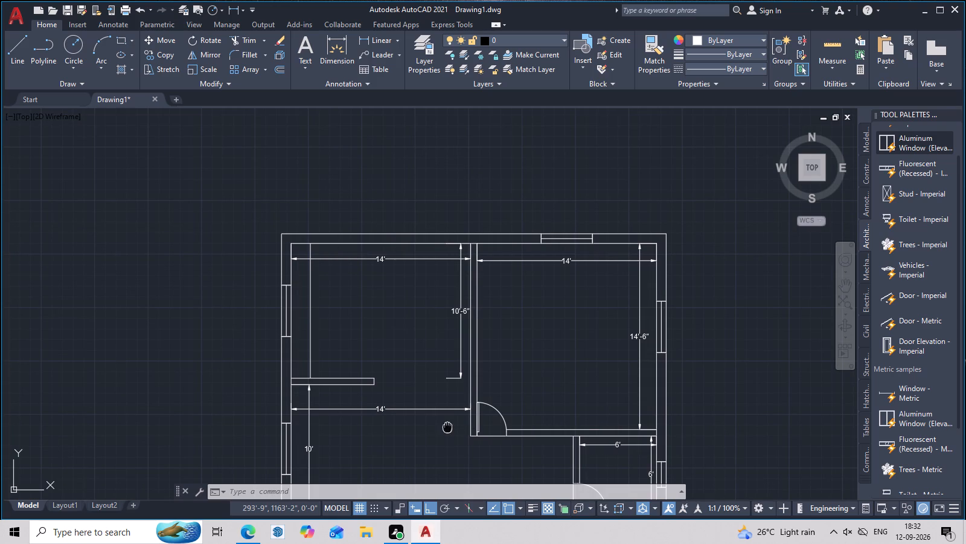
{"action": "middle_click_drag", "start_coordinate": [447, 427], "coordinate": [458, 401]}
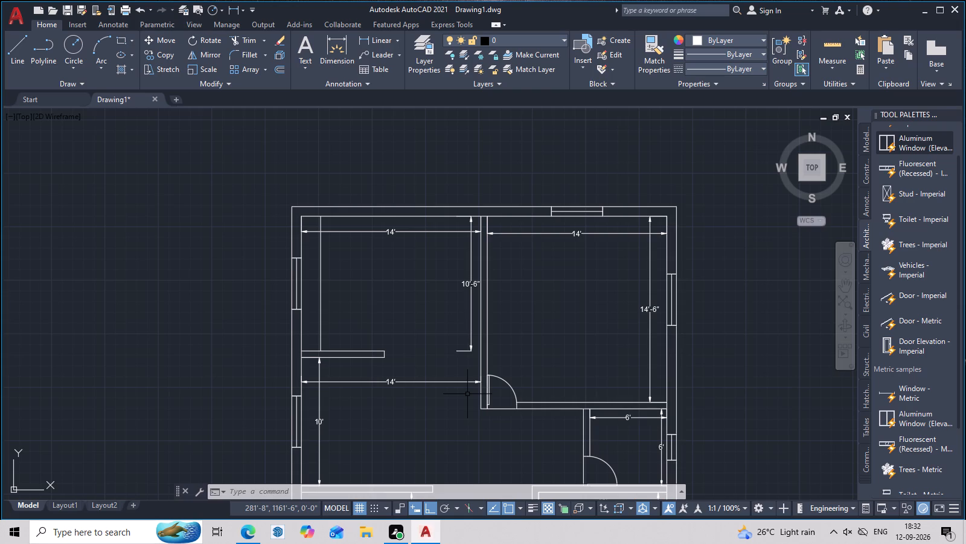
{"action": "middle_click_drag", "start_coordinate": [394, 401], "coordinate": [446, 346]}
{"action": "key", "text": "Escape"}
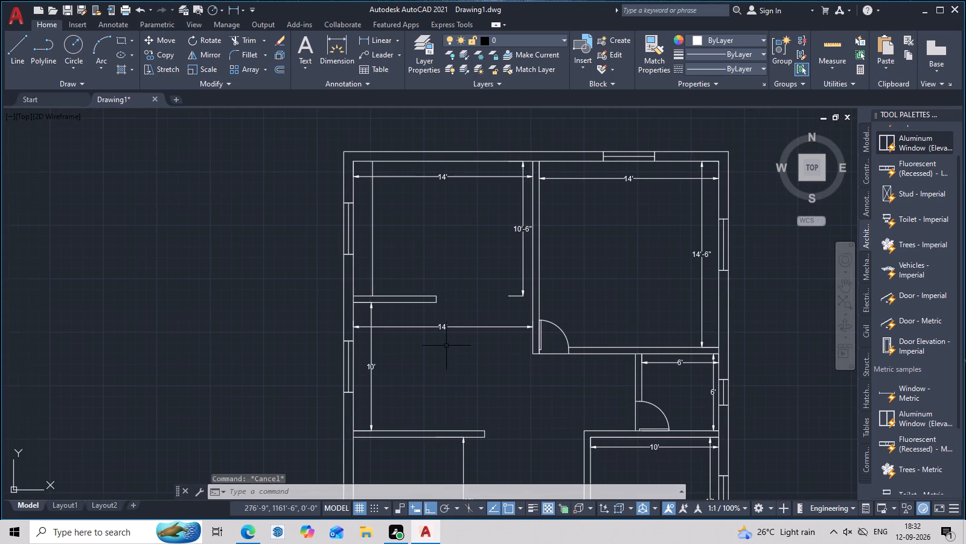
{"action": "middle_click_drag", "start_coordinate": [423, 203], "coordinate": [458, 323]}
{"action": "scroll", "coordinate": [458, 323], "scroll_direction": "up", "scroll_amount": 1}
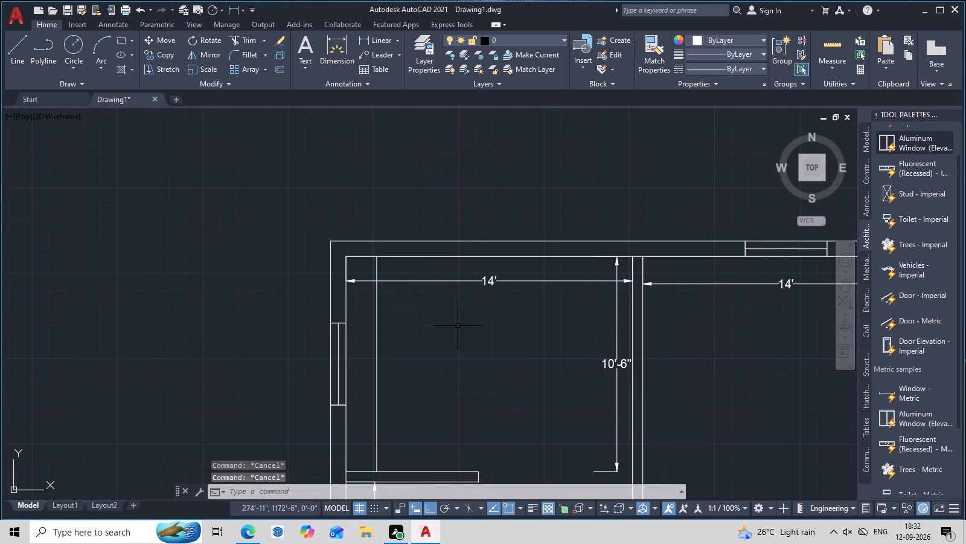
{"action": "middle_click_drag", "start_coordinate": [449, 282], "coordinate": [449, 274]}
{"action": "key", "text": "Escape"}
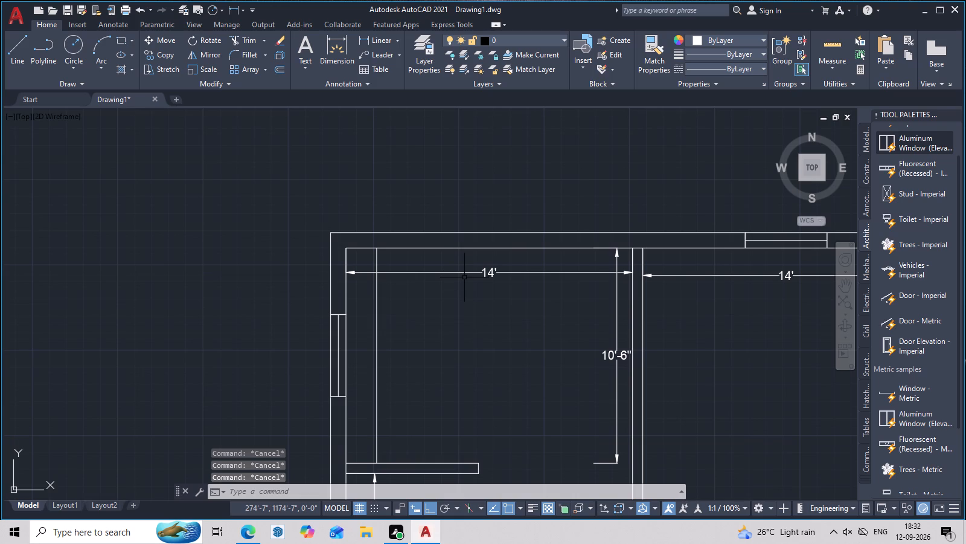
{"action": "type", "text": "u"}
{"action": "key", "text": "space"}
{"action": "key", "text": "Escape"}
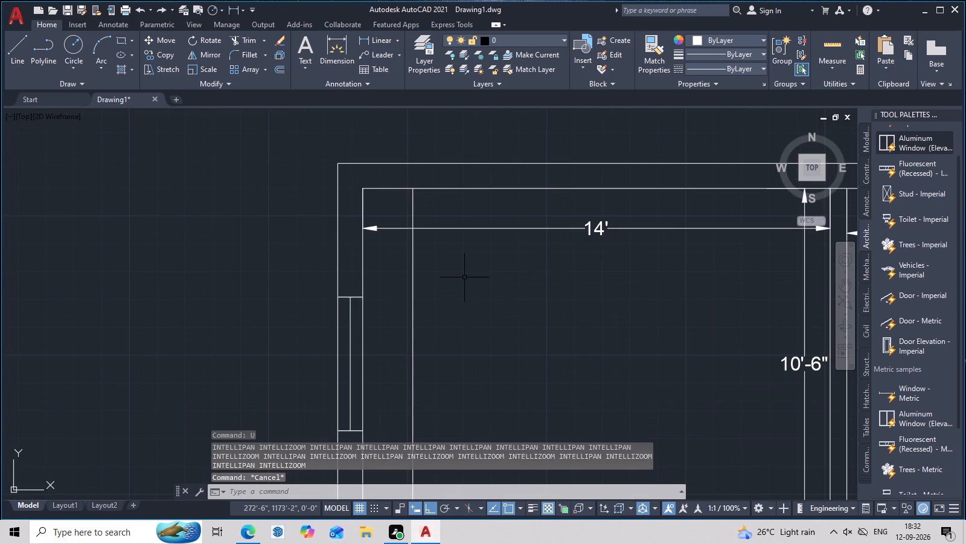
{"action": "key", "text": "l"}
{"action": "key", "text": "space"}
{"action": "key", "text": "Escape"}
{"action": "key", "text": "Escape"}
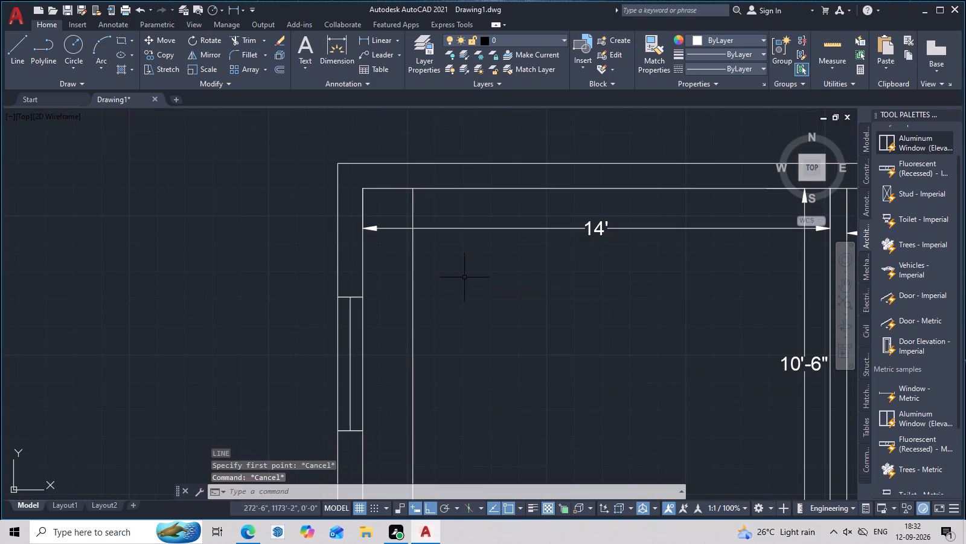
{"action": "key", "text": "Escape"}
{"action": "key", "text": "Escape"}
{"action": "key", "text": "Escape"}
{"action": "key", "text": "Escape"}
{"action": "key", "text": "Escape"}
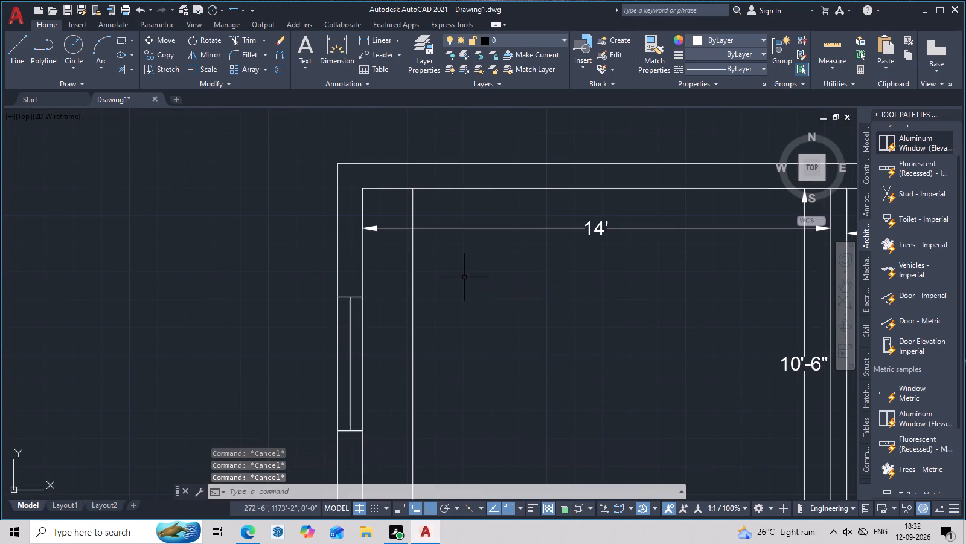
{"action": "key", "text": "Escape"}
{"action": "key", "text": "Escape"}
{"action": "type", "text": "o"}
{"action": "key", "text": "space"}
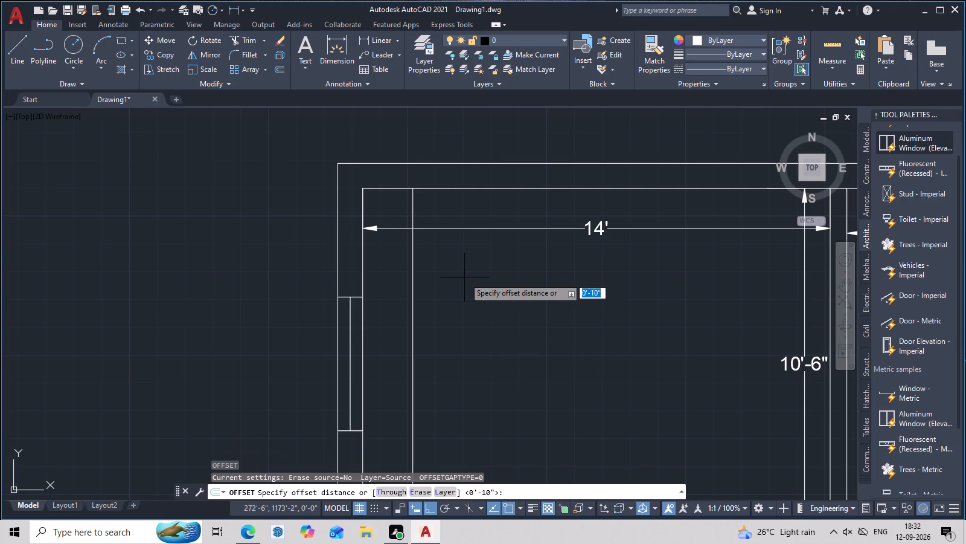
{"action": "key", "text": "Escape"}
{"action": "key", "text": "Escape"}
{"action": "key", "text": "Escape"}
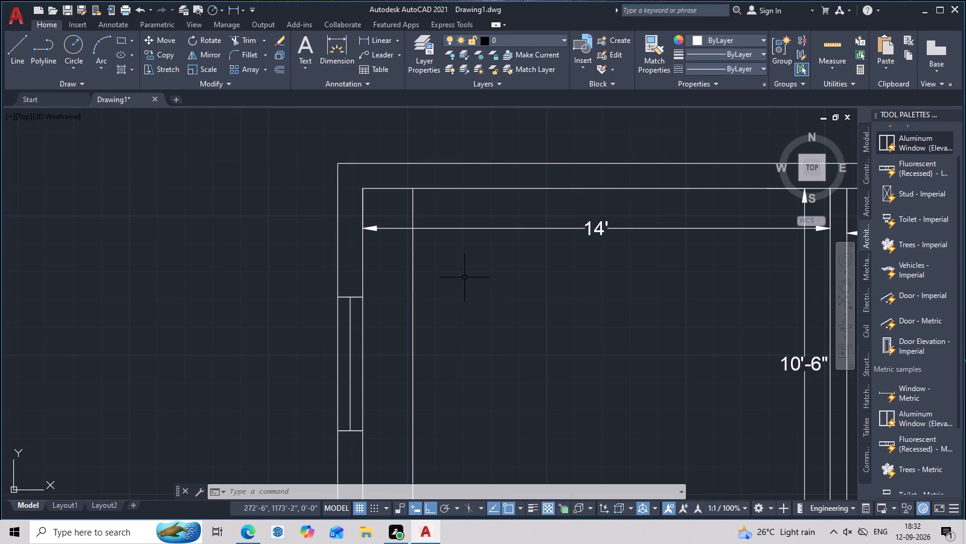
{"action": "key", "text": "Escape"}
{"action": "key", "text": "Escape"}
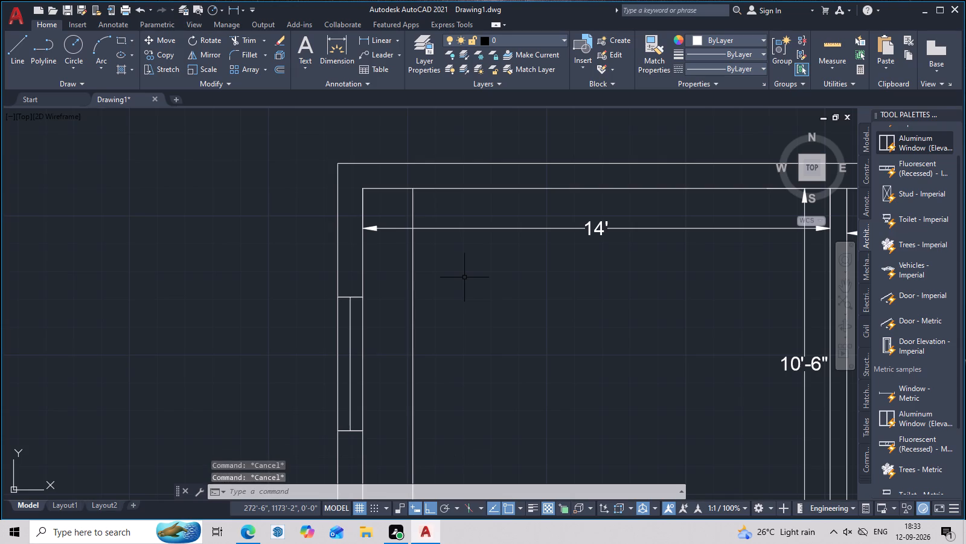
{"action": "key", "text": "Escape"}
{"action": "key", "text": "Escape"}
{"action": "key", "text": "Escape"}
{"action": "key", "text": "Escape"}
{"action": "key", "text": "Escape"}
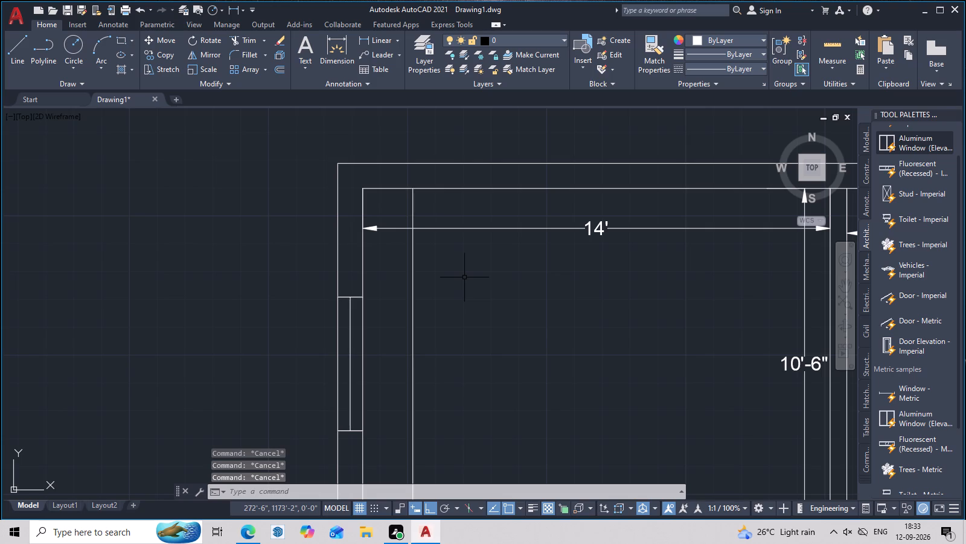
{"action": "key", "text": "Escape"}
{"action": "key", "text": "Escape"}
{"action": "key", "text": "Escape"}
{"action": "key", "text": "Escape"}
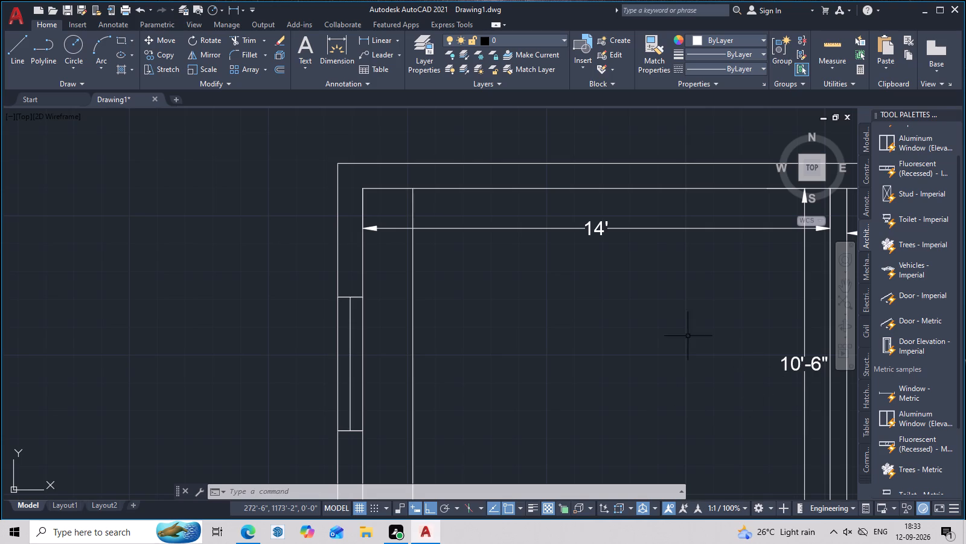
Look over the floor plan, from the northern rooms to the staircase and back up to the 6' by 6' toilet room.
{"action": "scroll", "coordinate": [619, 337], "scroll_direction": "down", "scroll_amount": 2}
{"action": "middle_click_drag", "start_coordinate": [669, 344], "coordinate": [471, 277]}
{"action": "middle_click_drag", "start_coordinate": [592, 335], "coordinate": [466, 302]}
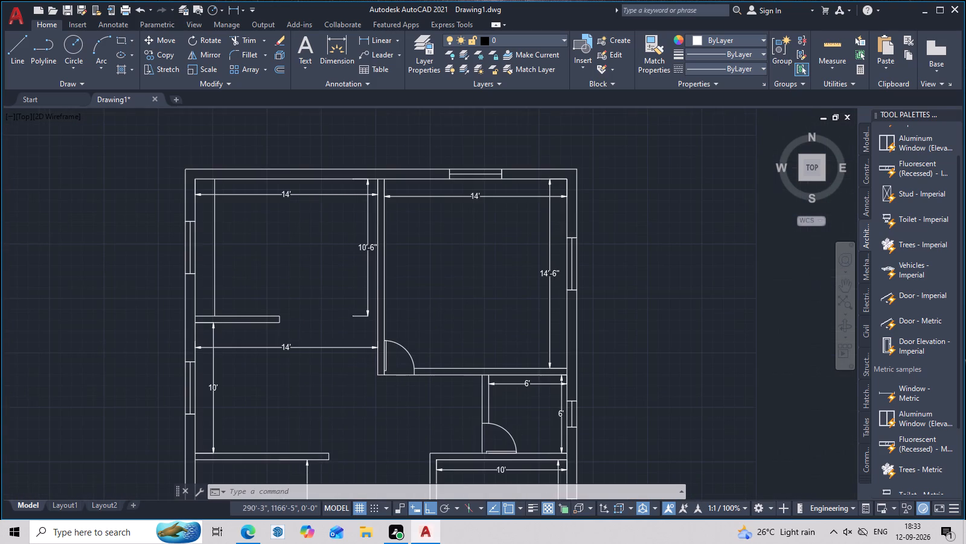
{"action": "scroll", "coordinate": [466, 302], "scroll_direction": "up", "scroll_amount": 1}
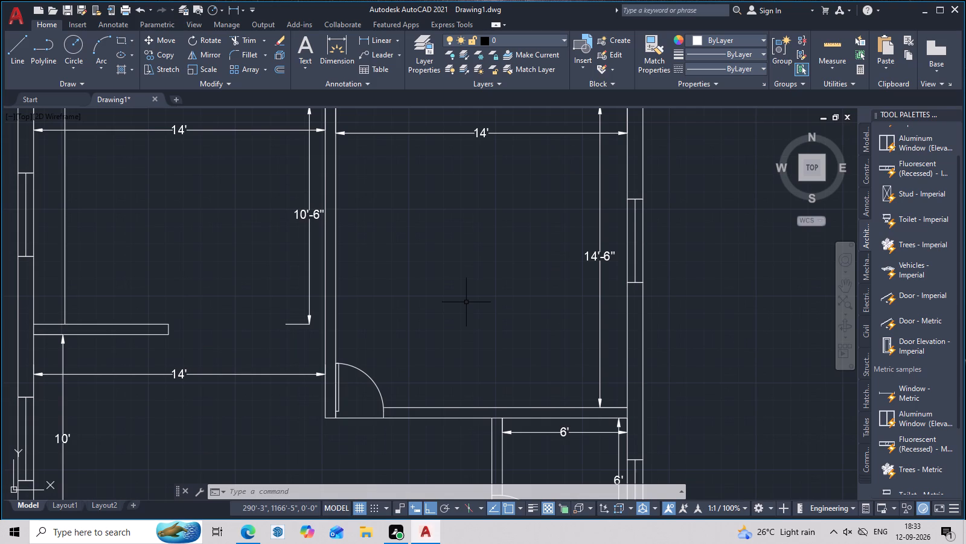
{"action": "scroll", "coordinate": [467, 302], "scroll_direction": "down", "scroll_amount": 4}
{"action": "scroll", "coordinate": [483, 336], "scroll_direction": "up", "scroll_amount": 2}
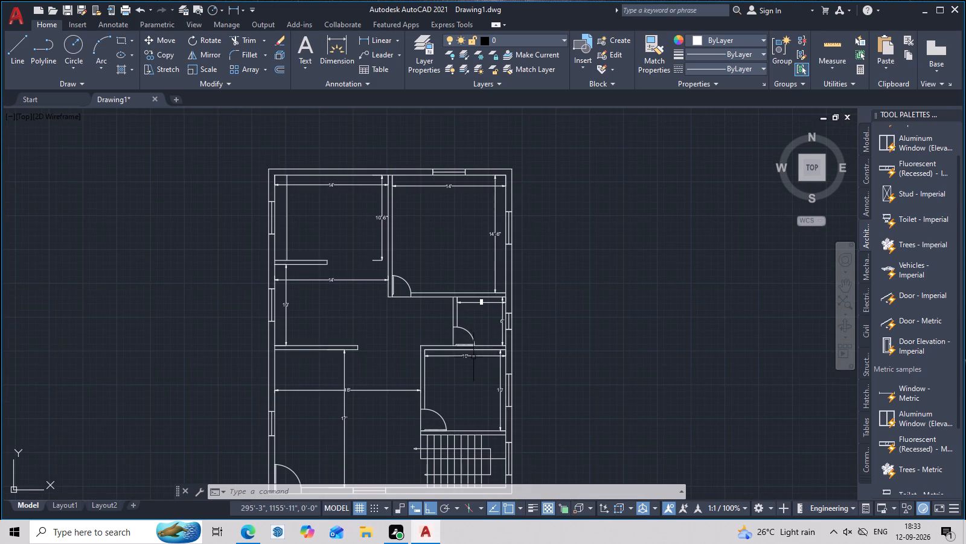
{"action": "middle_click_drag", "start_coordinate": [473, 358], "coordinate": [537, 292]}
{"action": "scroll", "coordinate": [481, 377], "scroll_direction": "up", "scroll_amount": 2}
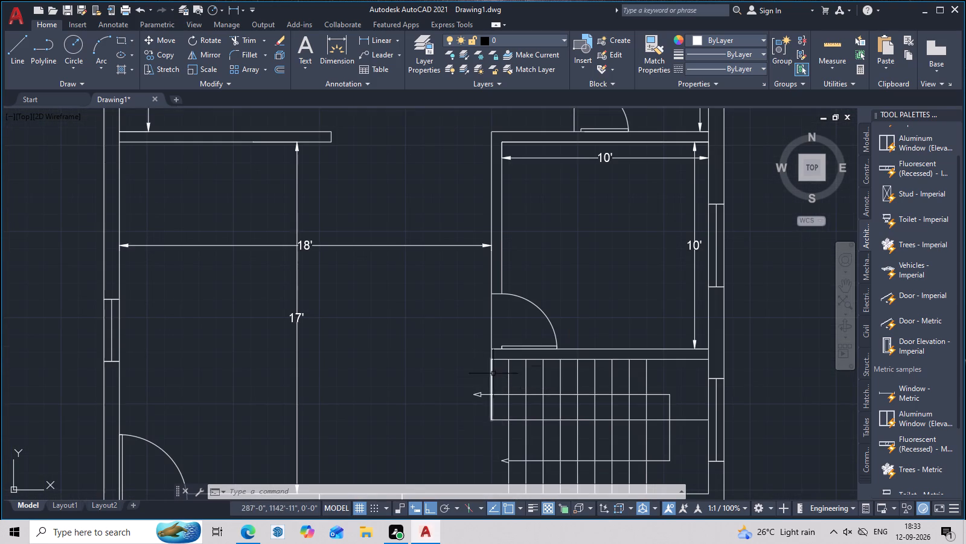
{"action": "scroll", "coordinate": [555, 349], "scroll_direction": "down", "scroll_amount": 2}
{"action": "scroll", "coordinate": [557, 349], "scroll_direction": "up", "scroll_amount": 3}
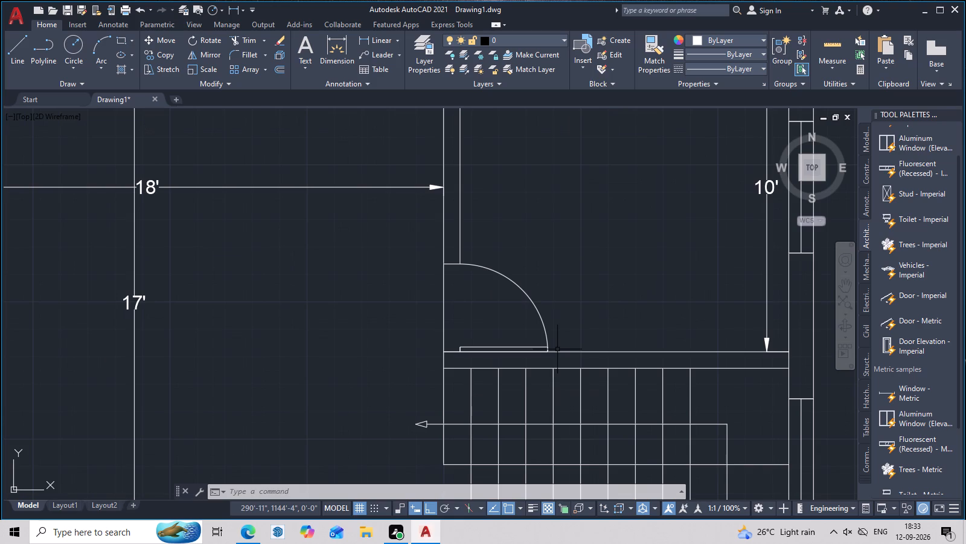
{"action": "scroll", "coordinate": [655, 335], "scroll_direction": "down", "scroll_amount": 1}
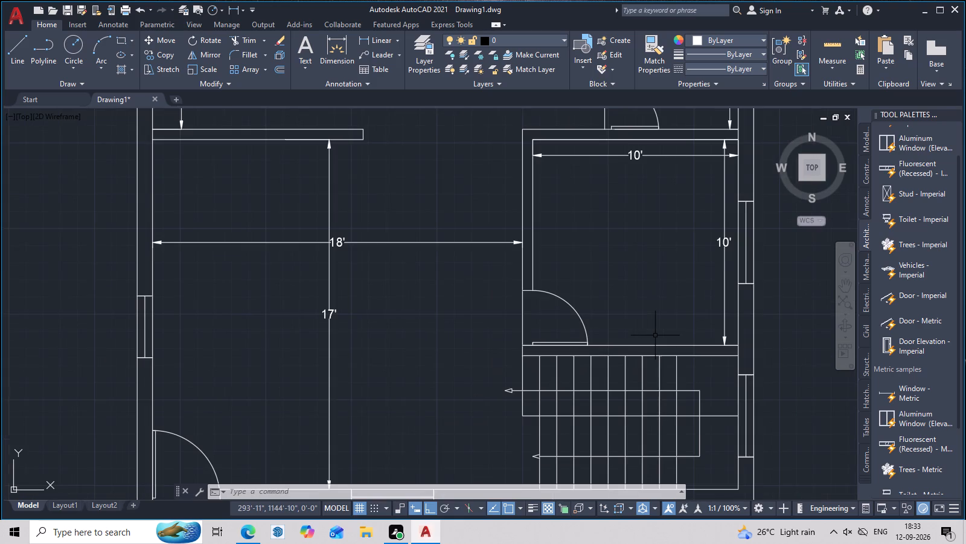
{"action": "scroll", "coordinate": [655, 335], "scroll_direction": "up", "scroll_amount": 1}
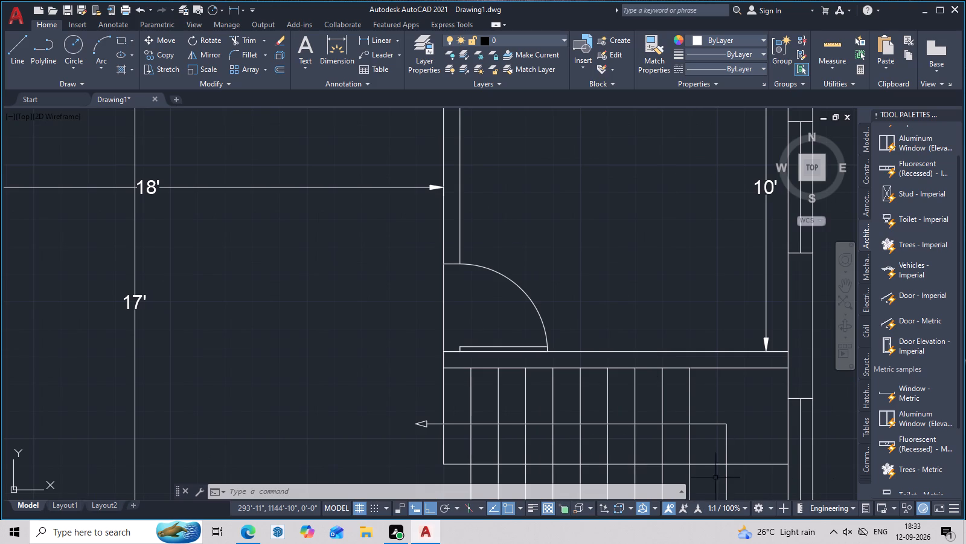
{"action": "scroll", "coordinate": [564, 355], "scroll_direction": "down", "scroll_amount": 2}
{"action": "middle_click_drag", "start_coordinate": [592, 346], "coordinate": [647, 335]}
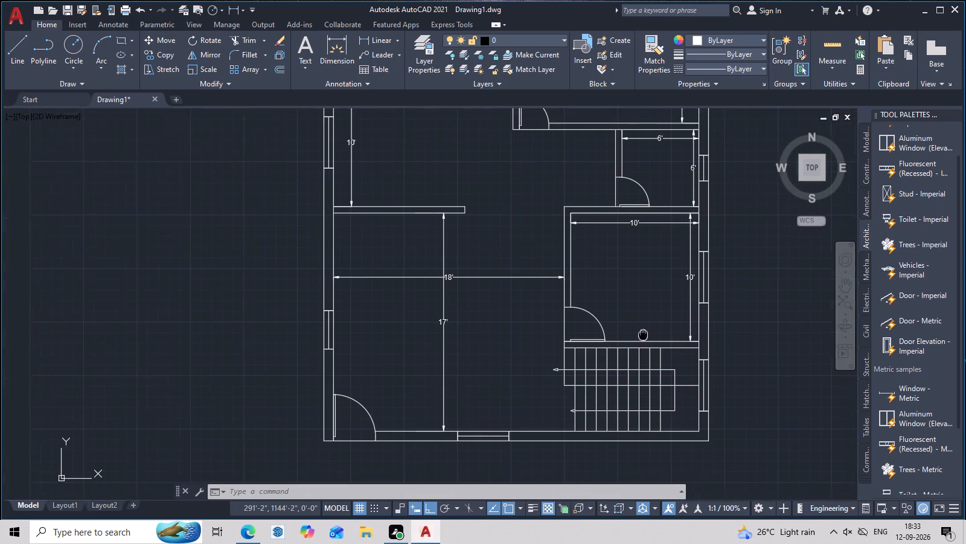
{"action": "middle_click_drag", "start_coordinate": [647, 335], "coordinate": [741, 518]}
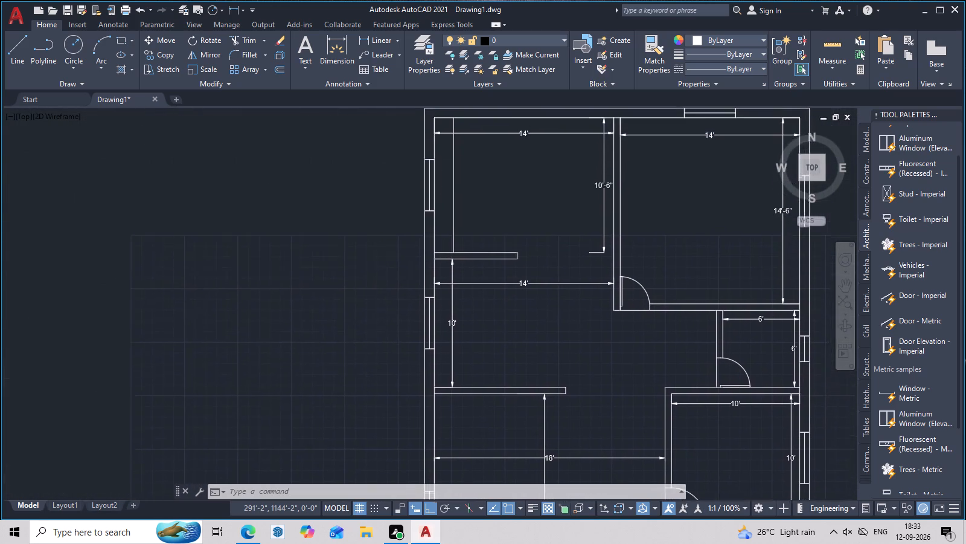
{"action": "middle_click_drag", "start_coordinate": [741, 518], "coordinate": [753, 466]}
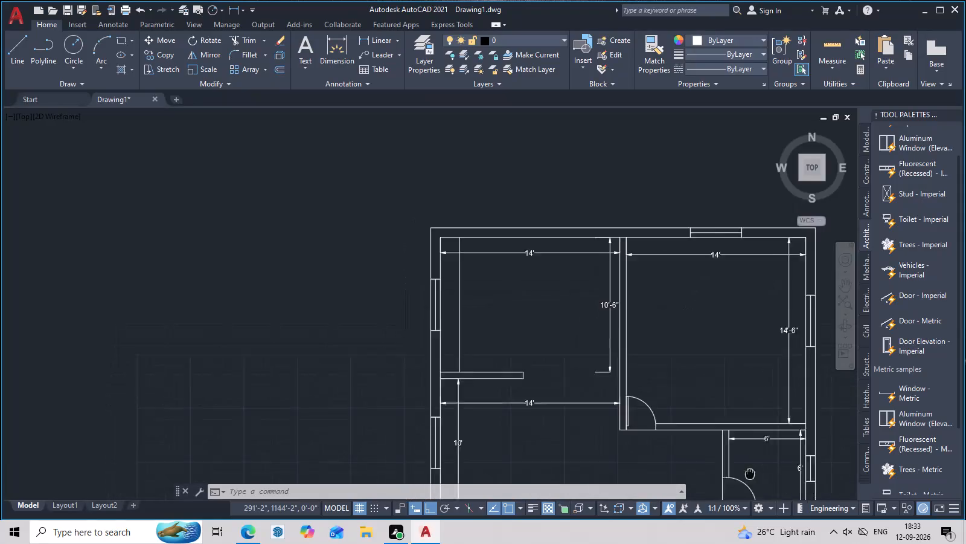
{"action": "middle_click_drag", "start_coordinate": [753, 466], "coordinate": [780, 408]}
{"action": "middle_click_drag", "start_coordinate": [792, 403], "coordinate": [691, 372]}
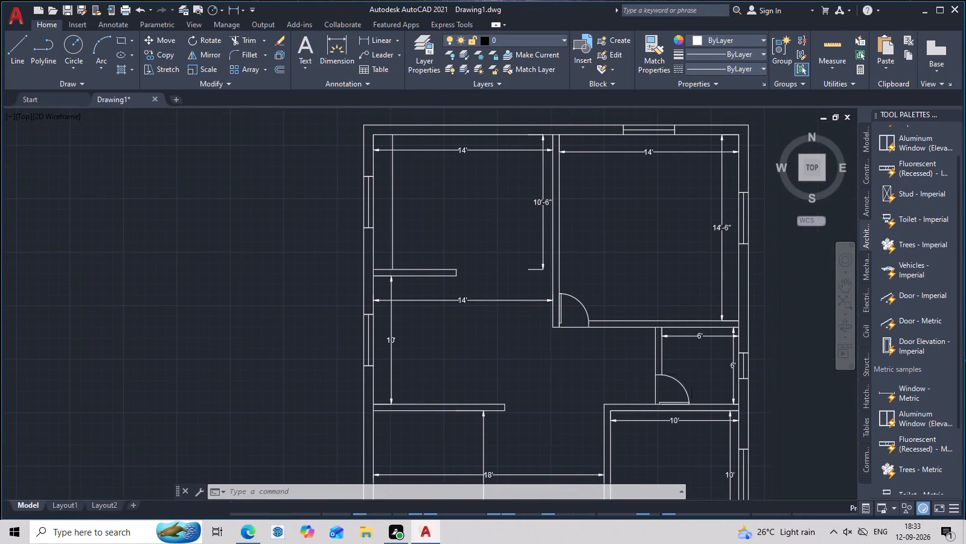
{"action": "scroll", "coordinate": [691, 376], "scroll_direction": "up", "scroll_amount": 2}
{"action": "middle_click_drag", "start_coordinate": [691, 377], "coordinate": [685, 340]}
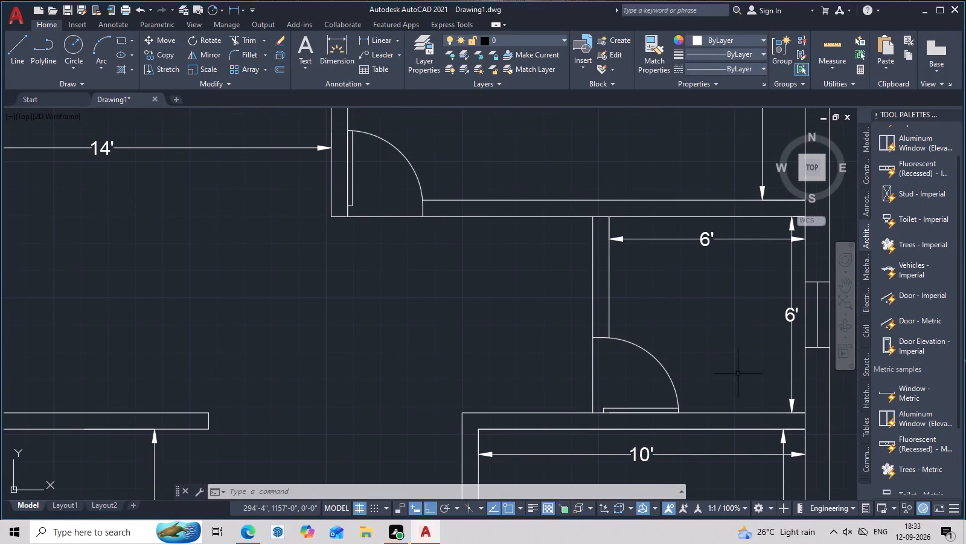
{"action": "scroll", "coordinate": [902, 448], "scroll_direction": "down", "scroll_amount": 2}
{"action": "scroll", "coordinate": [903, 421], "scroll_direction": "up", "scroll_amount": 1}
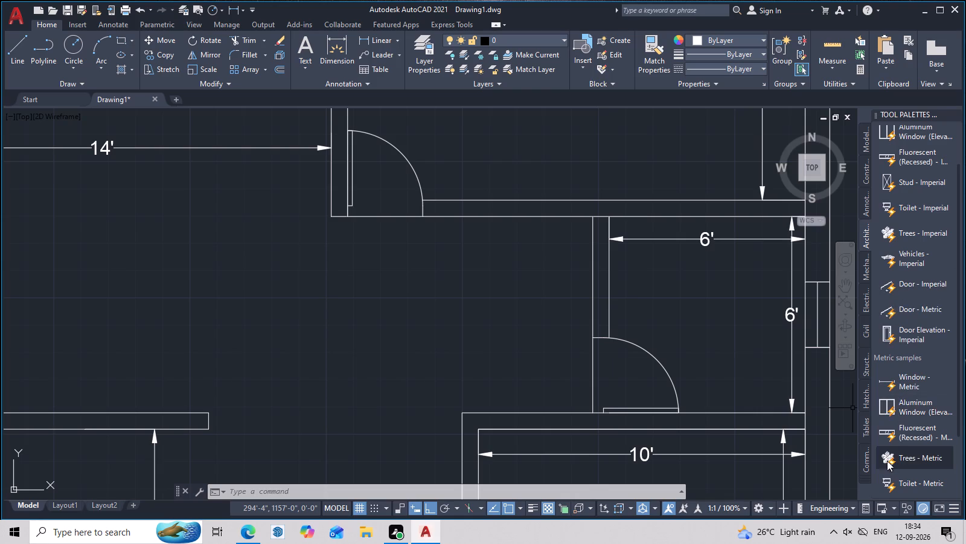
Insert the Toilet - Metric block near the door on the west wall of the 6' by 6' room.
{"action": "left_click_drag", "start_coordinate": [887, 479], "coordinate": [718, 416]}
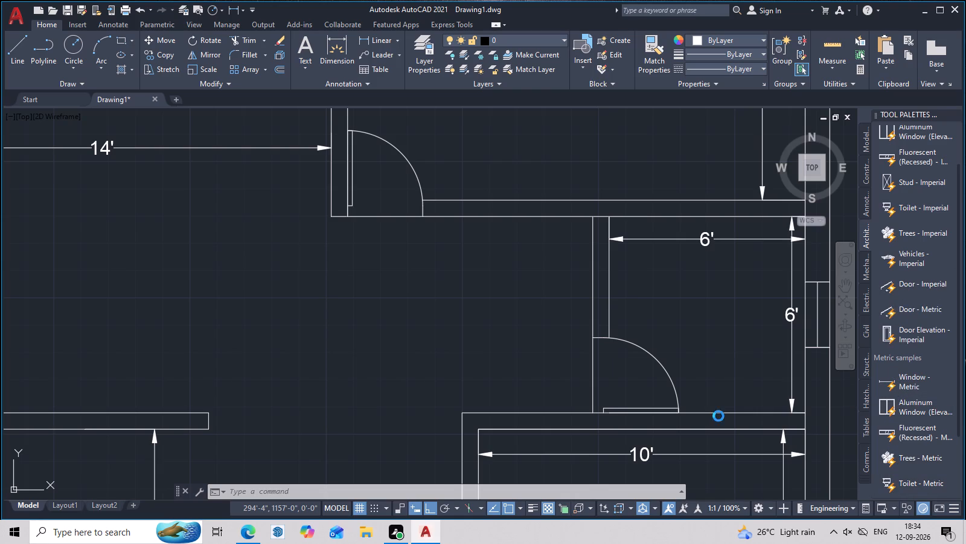
{"action": "left_click_drag", "start_coordinate": [718, 416], "coordinate": [580, 364]}
{"action": "left_click_drag", "start_coordinate": [446, 321], "coordinate": [386, 302]}
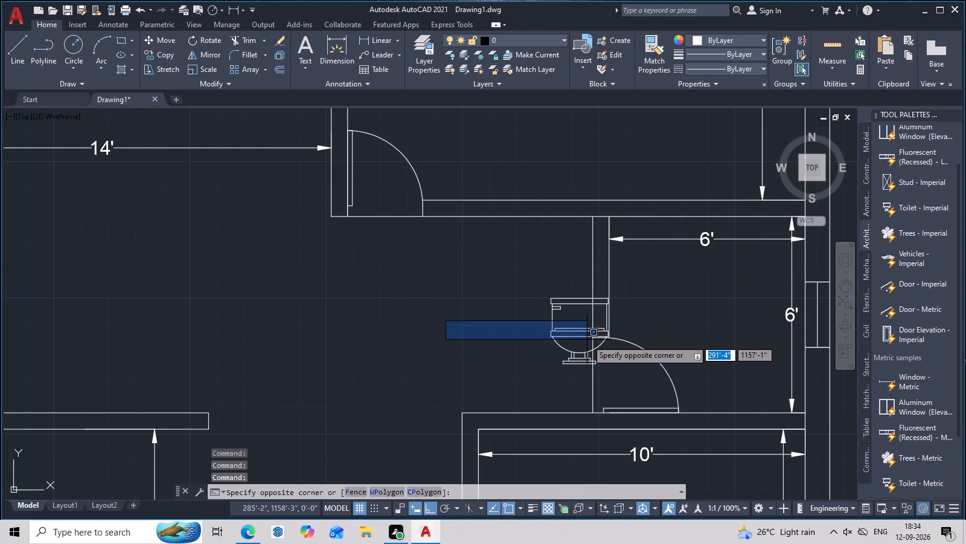
{"action": "key", "text": "Escape"}
Switch the inserted toilet block to its Elongated (Plan) view.
{"action": "left_click", "coordinate": [581, 346]}
{"action": "left_click", "coordinate": [585, 339]}
{"action": "left_click", "coordinate": [583, 335]}
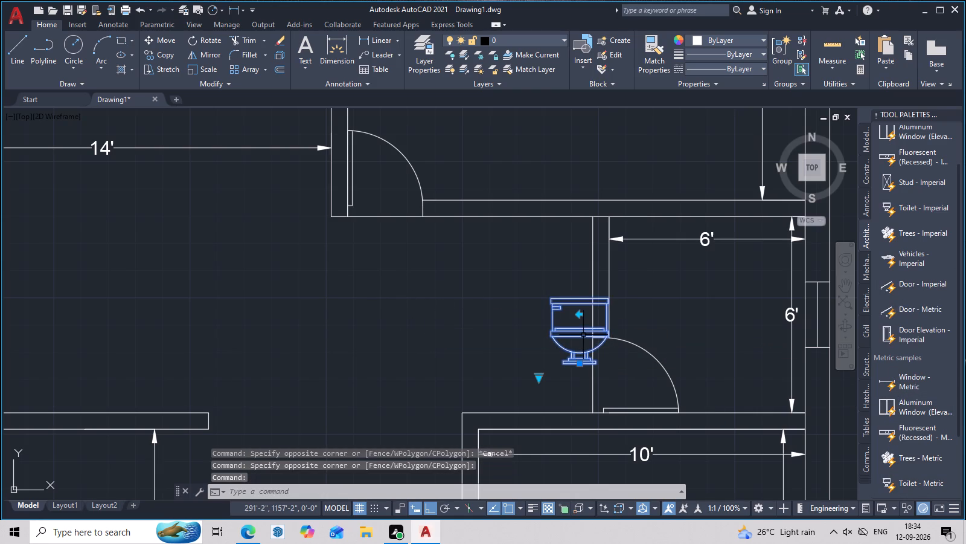
{"action": "left_click", "coordinate": [538, 380]}
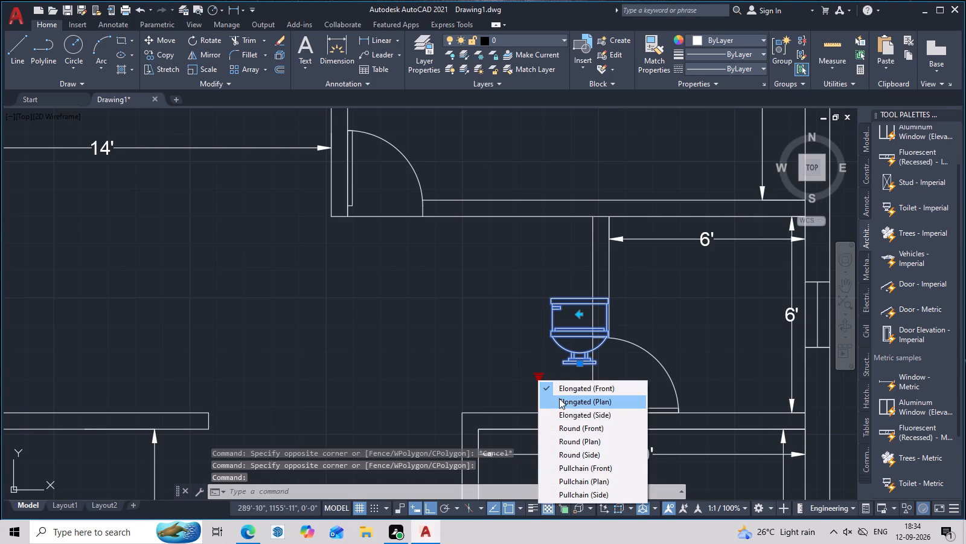
{"action": "left_click", "coordinate": [569, 401]}
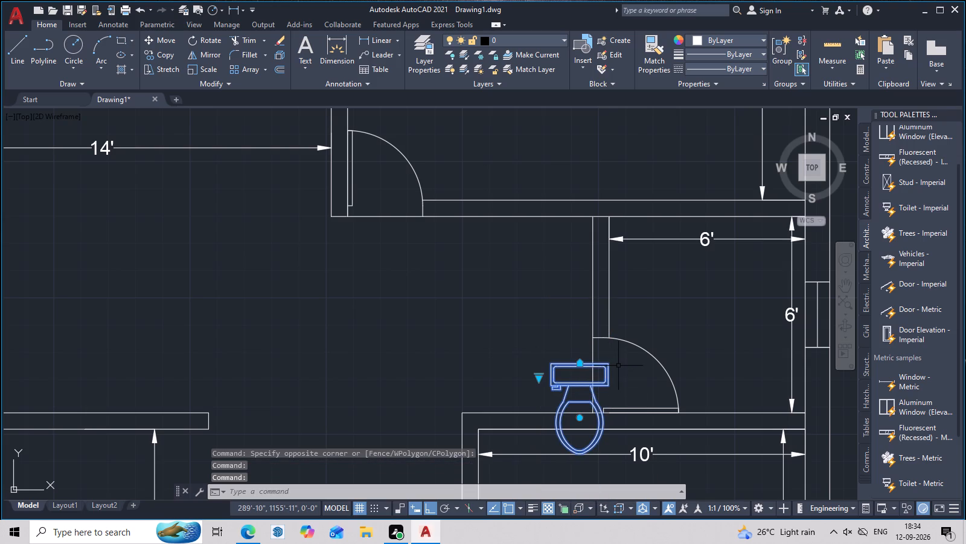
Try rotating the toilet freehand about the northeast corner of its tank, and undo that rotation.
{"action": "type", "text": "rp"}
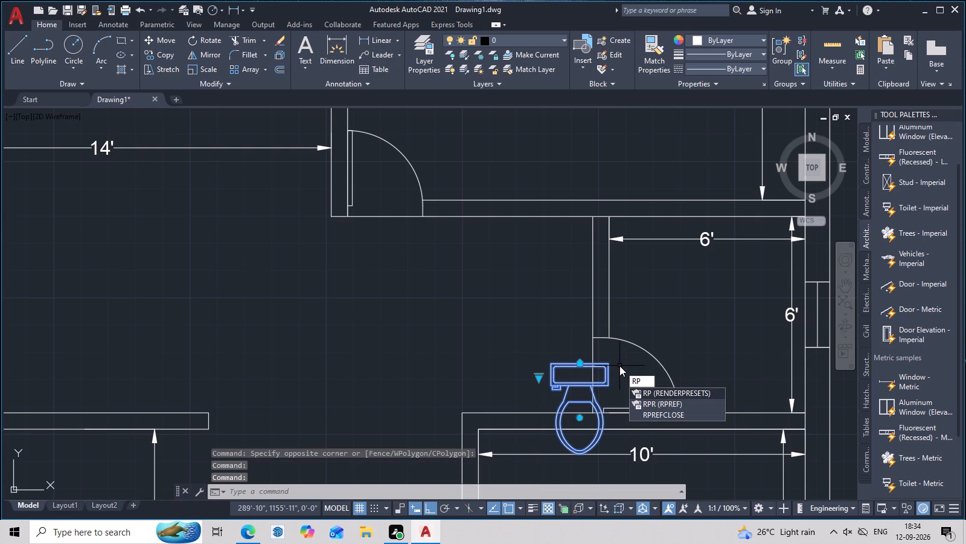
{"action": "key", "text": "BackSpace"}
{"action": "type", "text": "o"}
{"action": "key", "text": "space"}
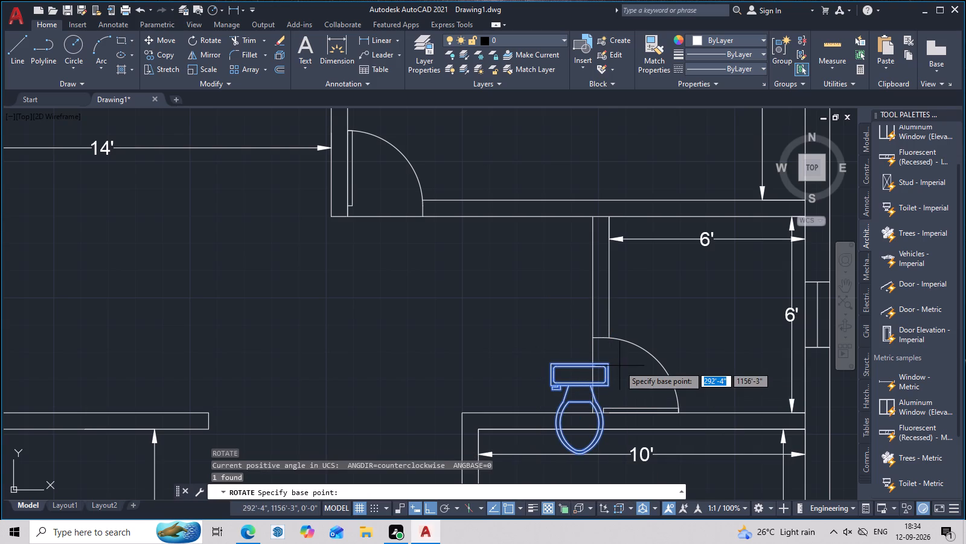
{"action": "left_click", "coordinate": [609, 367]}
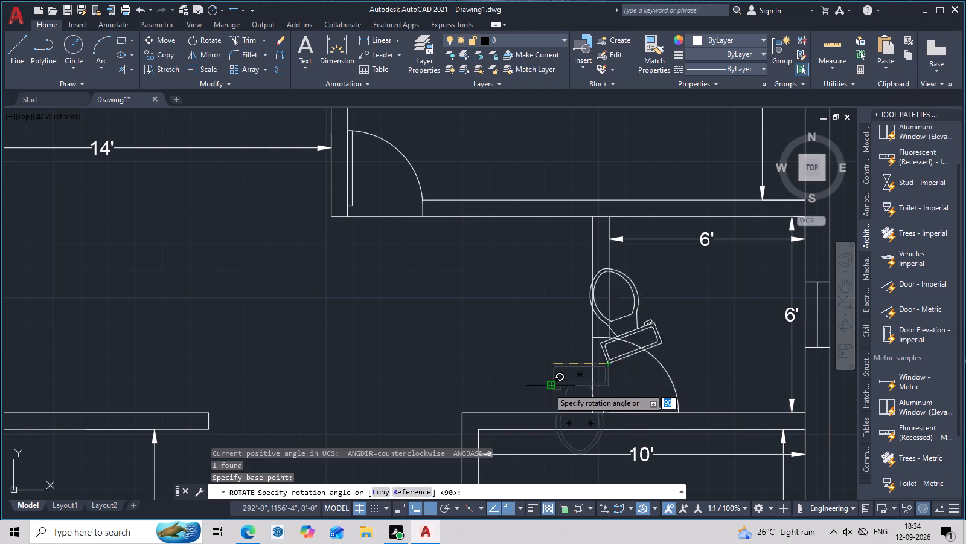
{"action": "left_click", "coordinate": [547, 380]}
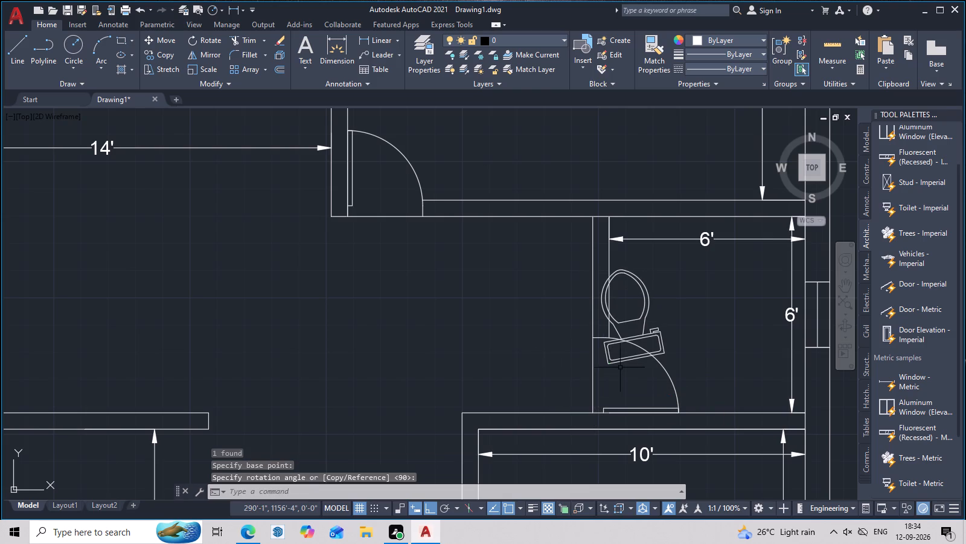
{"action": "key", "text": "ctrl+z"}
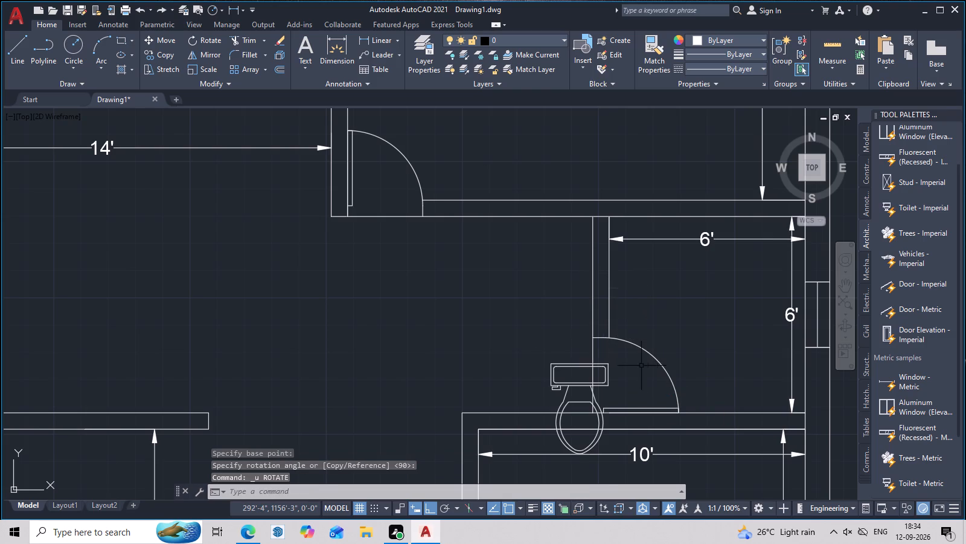
Rotate the toilet 180 degrees about the northeast corner of its tank, so the bowl points north.
{"action": "left_click", "coordinate": [608, 369]}
{"action": "type", "text": "ro"}
{"action": "key", "text": "space"}
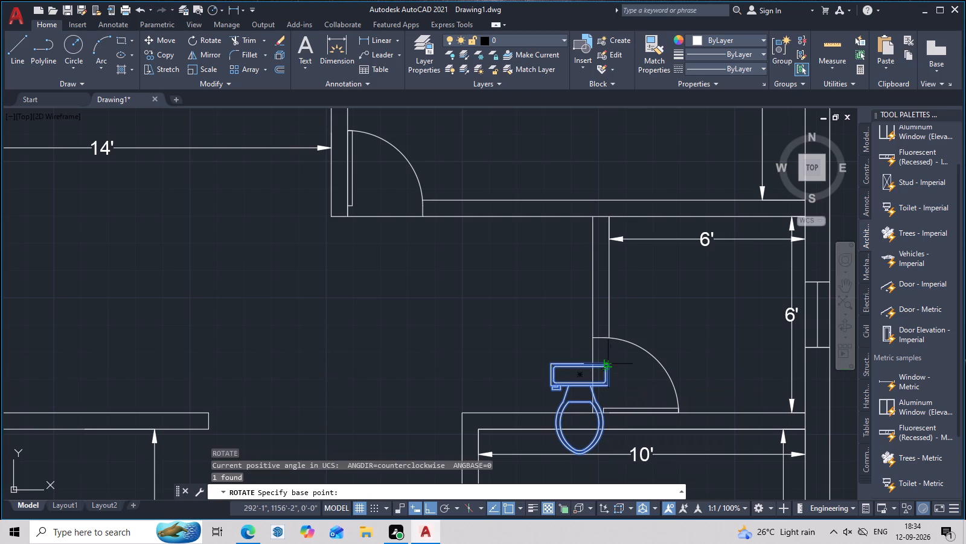
{"action": "left_click", "coordinate": [609, 364]}
{"action": "left_click", "coordinate": [514, 385]}
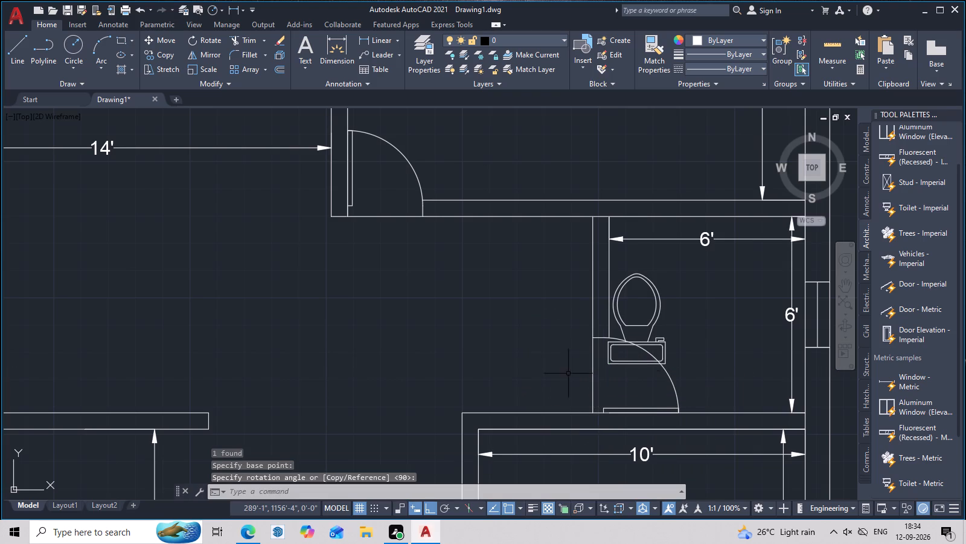
Move the toilet by the middle of its tank's back edge onto the 6' by 6' room's south wall, east of the door.
{"action": "left_click", "coordinate": [666, 352]}
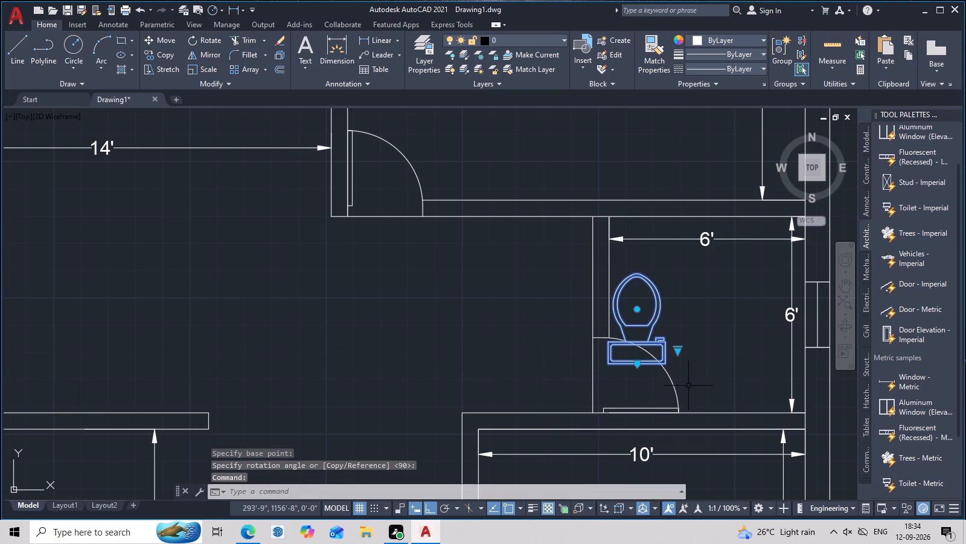
{"action": "type", "text": "m"}
{"action": "key", "text": "space"}
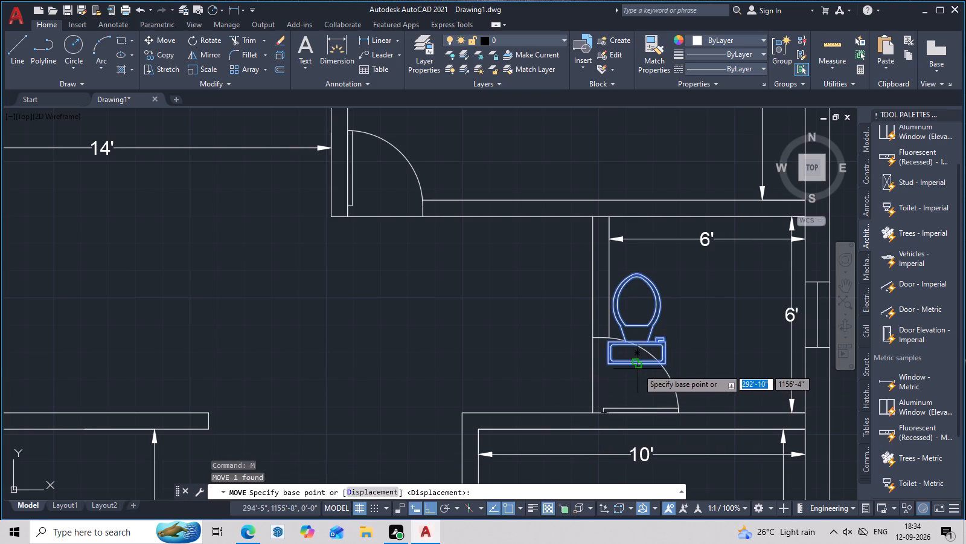
{"action": "left_click", "coordinate": [637, 366]}
{"action": "key", "text": "F8"}
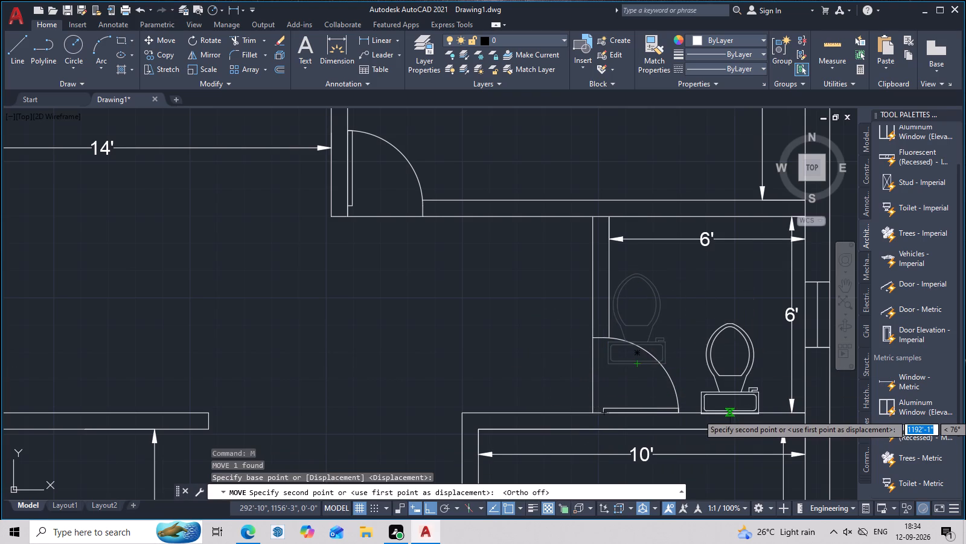
{"action": "left_click", "coordinate": [739, 413]}
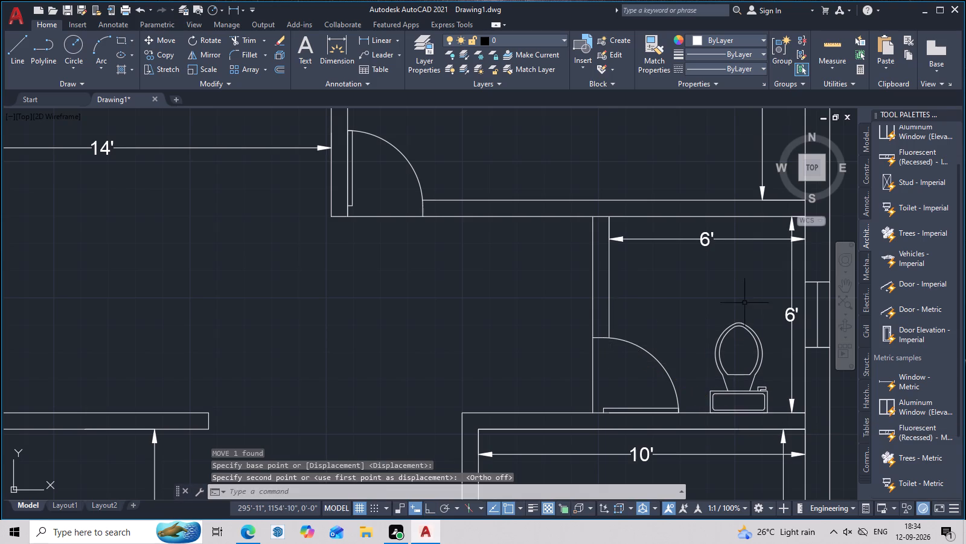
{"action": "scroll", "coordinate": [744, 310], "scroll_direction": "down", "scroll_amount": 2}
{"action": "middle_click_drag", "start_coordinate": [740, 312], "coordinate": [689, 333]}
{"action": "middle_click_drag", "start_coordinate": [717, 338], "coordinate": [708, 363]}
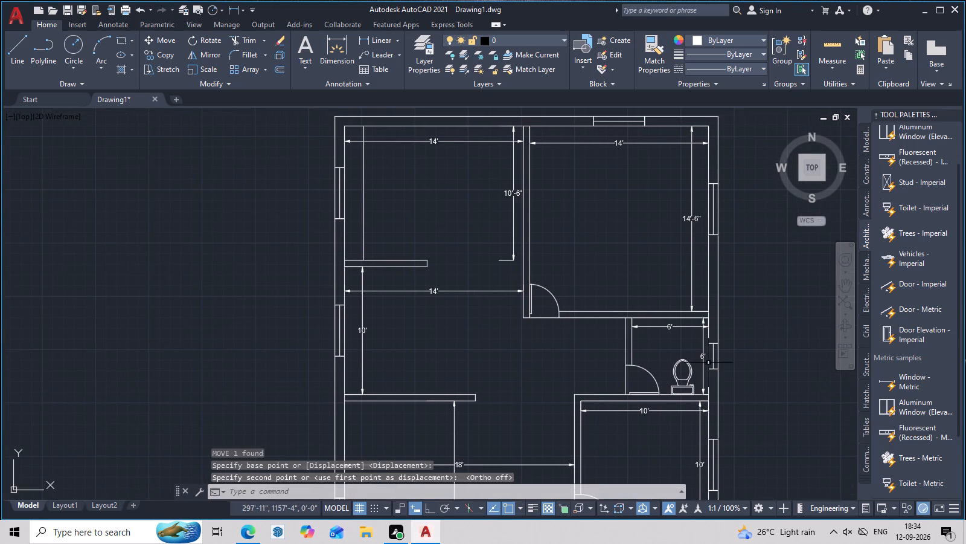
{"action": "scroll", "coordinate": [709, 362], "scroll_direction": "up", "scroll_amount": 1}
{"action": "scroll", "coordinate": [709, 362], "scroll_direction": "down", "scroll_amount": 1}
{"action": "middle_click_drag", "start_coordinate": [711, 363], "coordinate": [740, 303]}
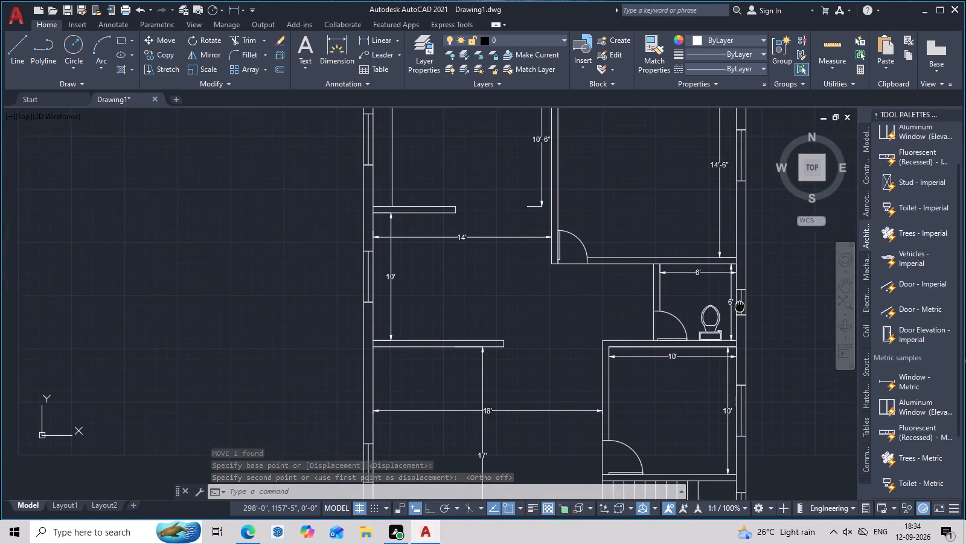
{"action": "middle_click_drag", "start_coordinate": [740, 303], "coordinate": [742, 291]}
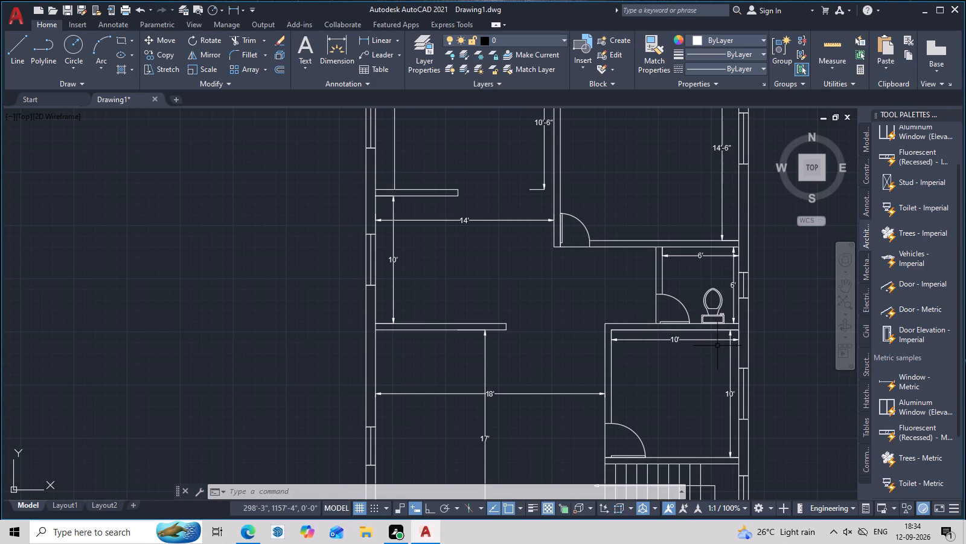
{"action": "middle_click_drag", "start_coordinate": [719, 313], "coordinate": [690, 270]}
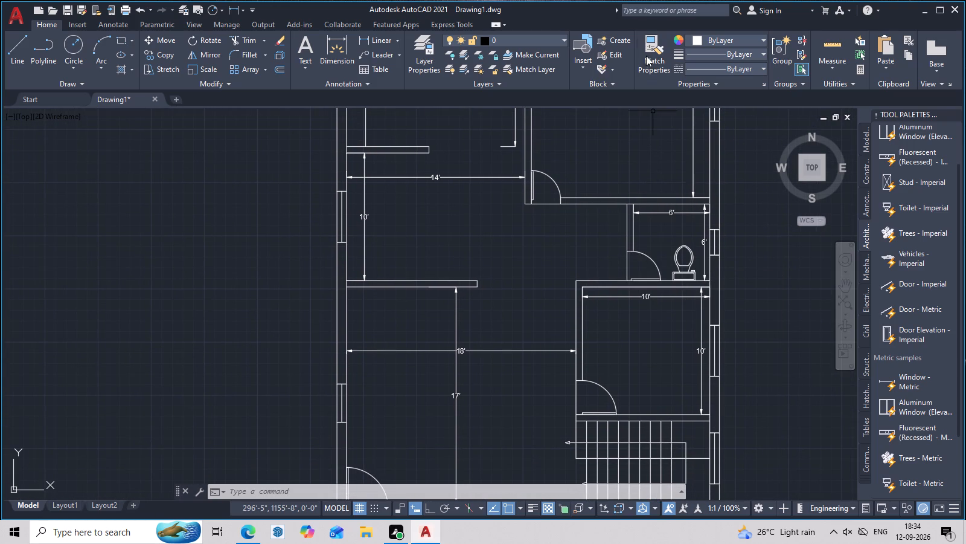
Open NEW BED.dwg from the 11645 folder as the block library.
{"action": "left_click", "coordinate": [591, 47]}
{"action": "left_click", "coordinate": [621, 158]}
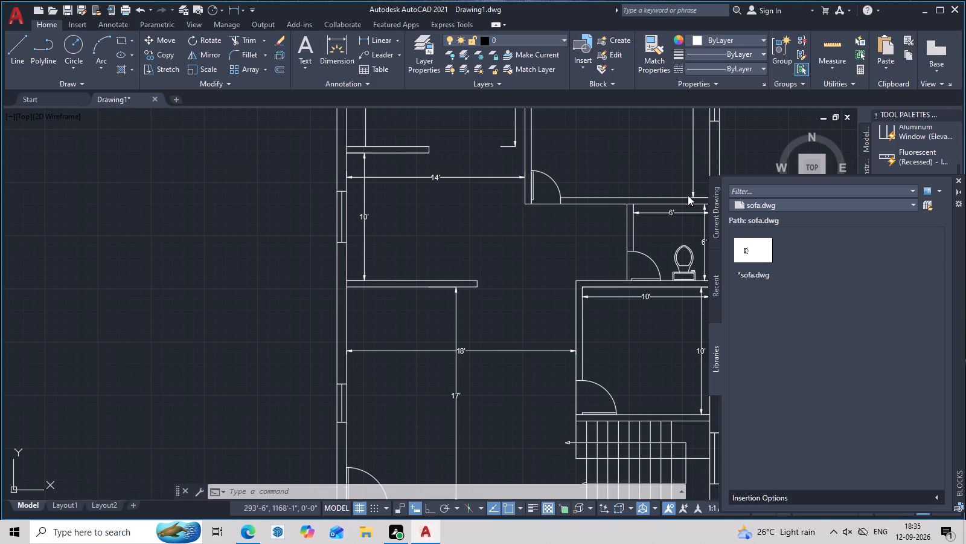
{"action": "scroll", "coordinate": [760, 262], "scroll_direction": "up", "scroll_amount": 2}
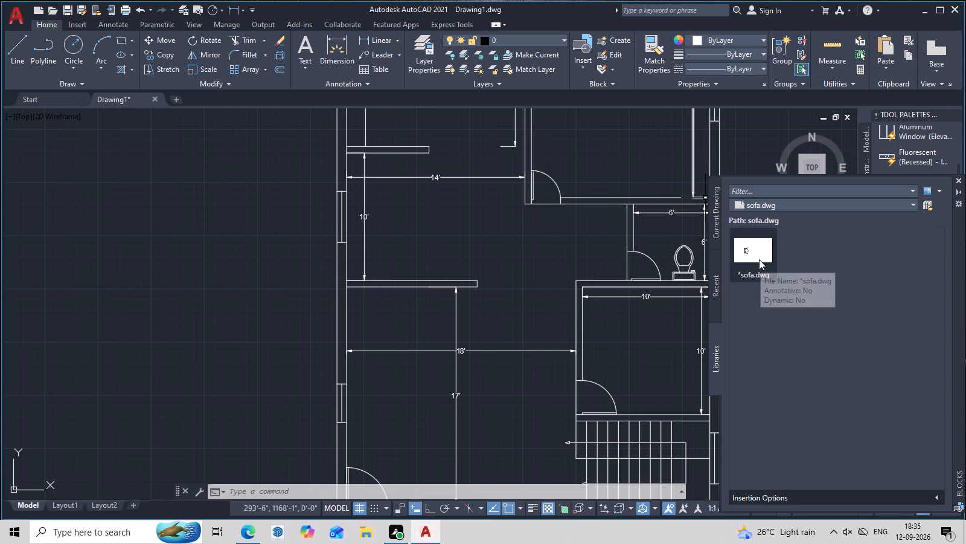
{"action": "left_click", "coordinate": [810, 207]}
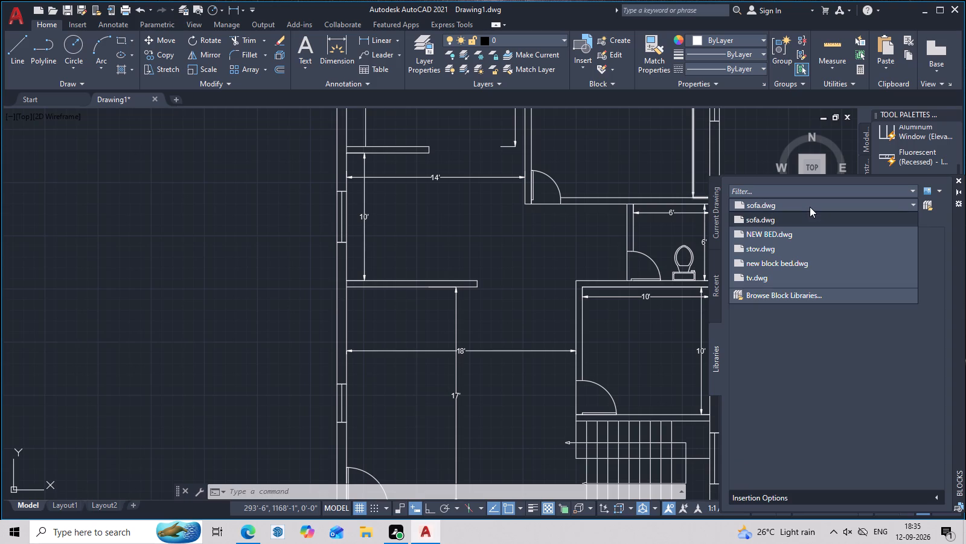
{"action": "double_click", "coordinate": [807, 233]}
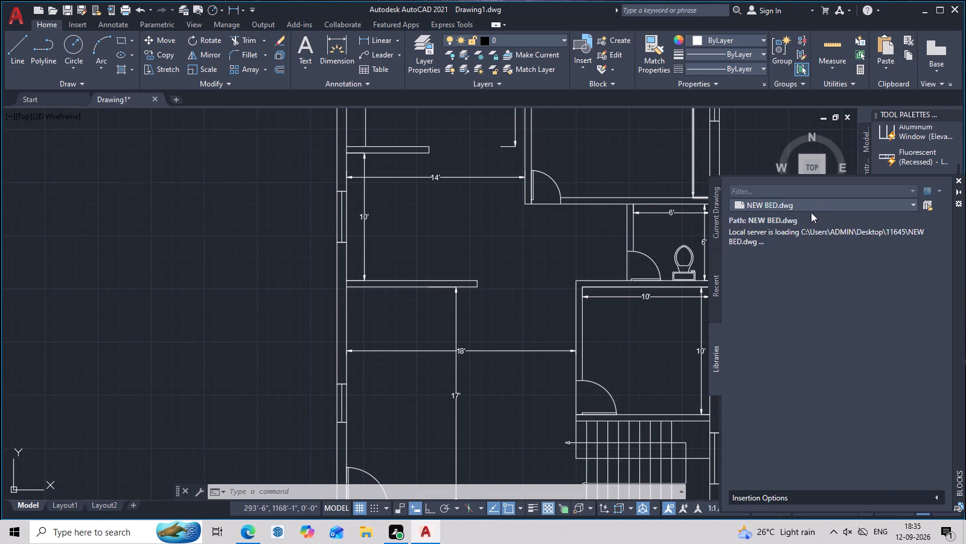
{"action": "left_click", "coordinate": [814, 205]}
{"action": "left_click", "coordinate": [809, 296]}
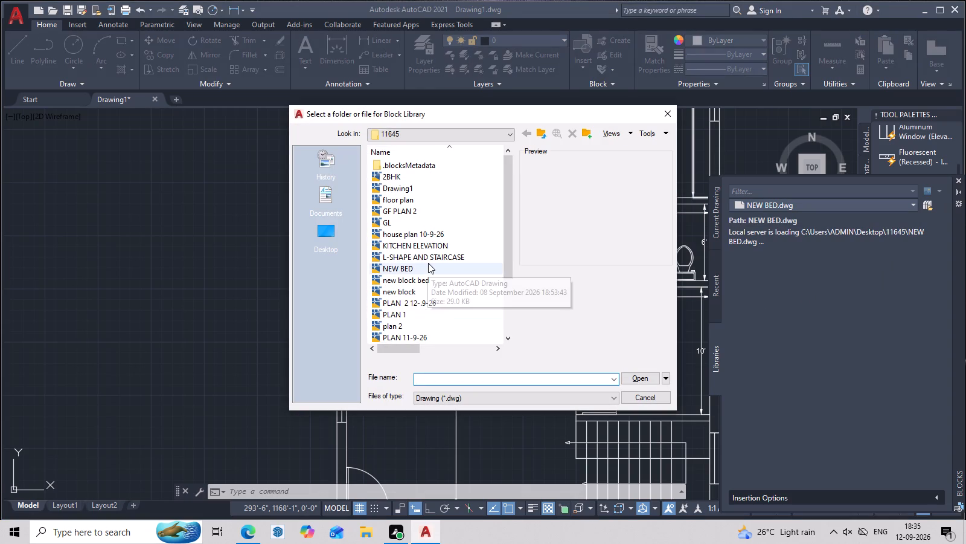
{"action": "left_click", "coordinate": [428, 263]}
{"action": "right_click", "coordinate": [428, 263]}
{"action": "left_click", "coordinate": [418, 271]}
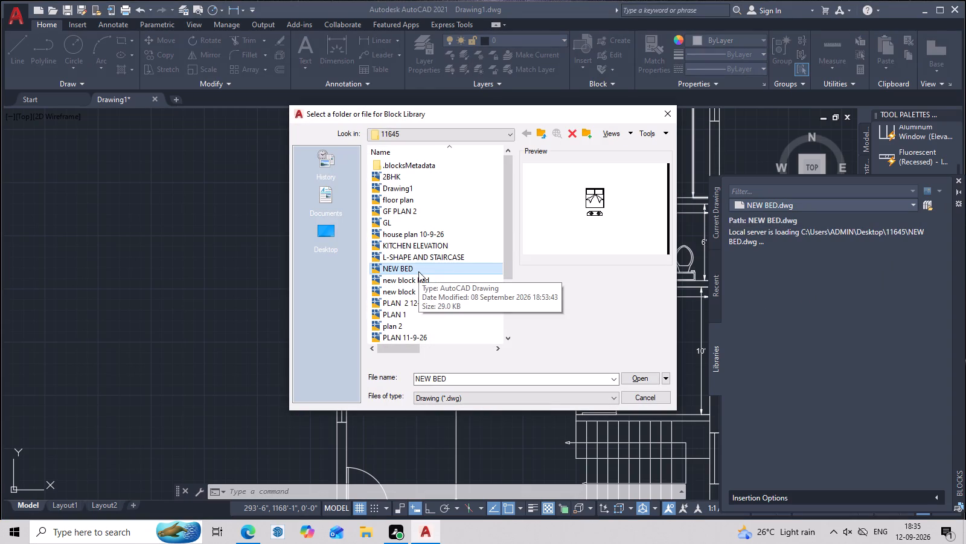
{"action": "left_click", "coordinate": [645, 376]}
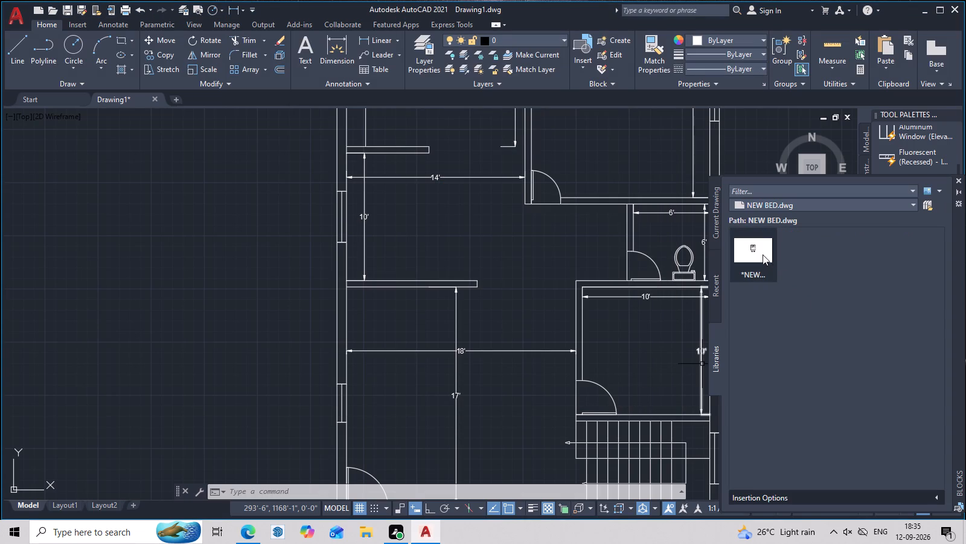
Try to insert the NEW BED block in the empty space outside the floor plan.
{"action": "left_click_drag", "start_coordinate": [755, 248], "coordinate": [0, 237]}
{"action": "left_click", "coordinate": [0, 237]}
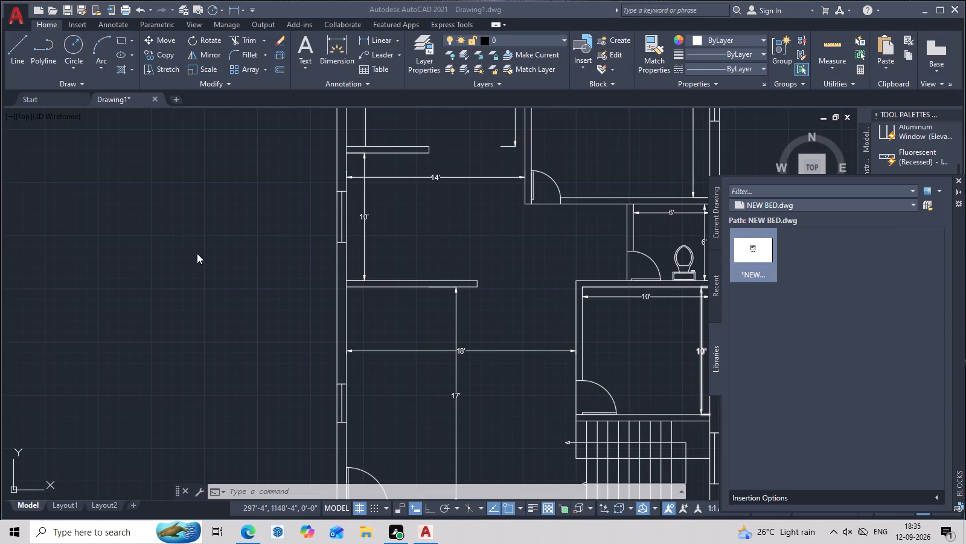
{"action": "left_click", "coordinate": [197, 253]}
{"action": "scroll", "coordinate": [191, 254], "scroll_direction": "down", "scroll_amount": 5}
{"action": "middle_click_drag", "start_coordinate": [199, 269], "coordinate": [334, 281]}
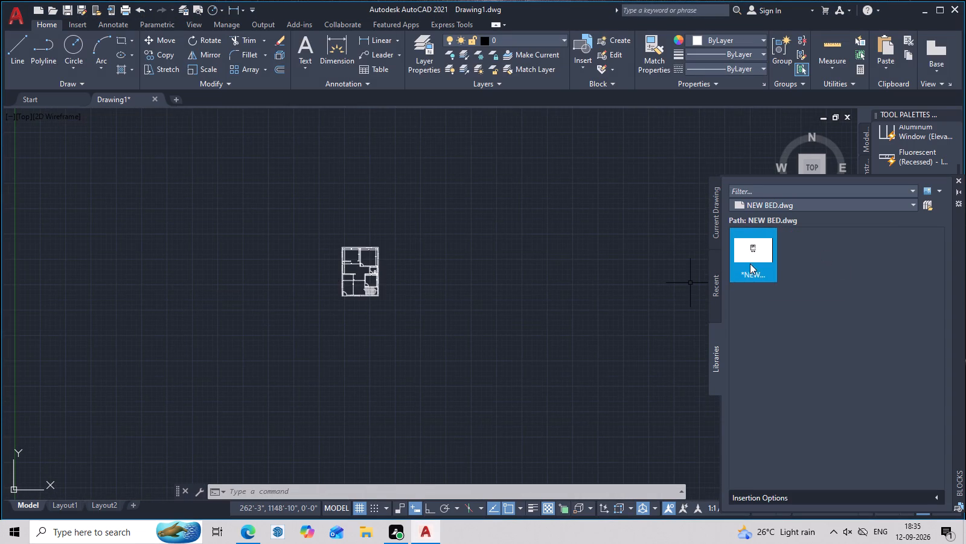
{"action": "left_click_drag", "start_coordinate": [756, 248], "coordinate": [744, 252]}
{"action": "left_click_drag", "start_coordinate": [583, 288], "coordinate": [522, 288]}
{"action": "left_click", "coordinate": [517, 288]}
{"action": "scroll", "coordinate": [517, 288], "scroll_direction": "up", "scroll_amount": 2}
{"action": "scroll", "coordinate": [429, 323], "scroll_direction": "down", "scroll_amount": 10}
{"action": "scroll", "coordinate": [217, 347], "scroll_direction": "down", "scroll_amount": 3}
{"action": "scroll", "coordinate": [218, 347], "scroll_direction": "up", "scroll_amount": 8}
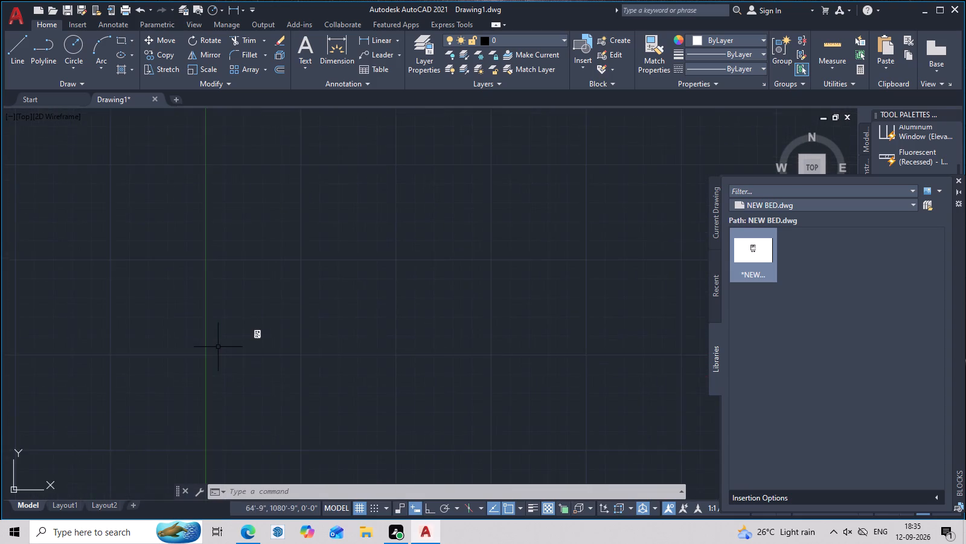
Insert the NEW BED block in the empty space east of the northeast room and close the block library.
{"action": "scroll", "coordinate": [218, 347], "scroll_direction": "up", "scroll_amount": 2}
{"action": "scroll", "coordinate": [343, 316], "scroll_direction": "up", "scroll_amount": 5}
{"action": "middle_click_drag", "start_coordinate": [280, 309], "coordinate": [540, 332]}
{"action": "scroll", "coordinate": [558, 332], "scroll_direction": "up", "scroll_amount": 2}
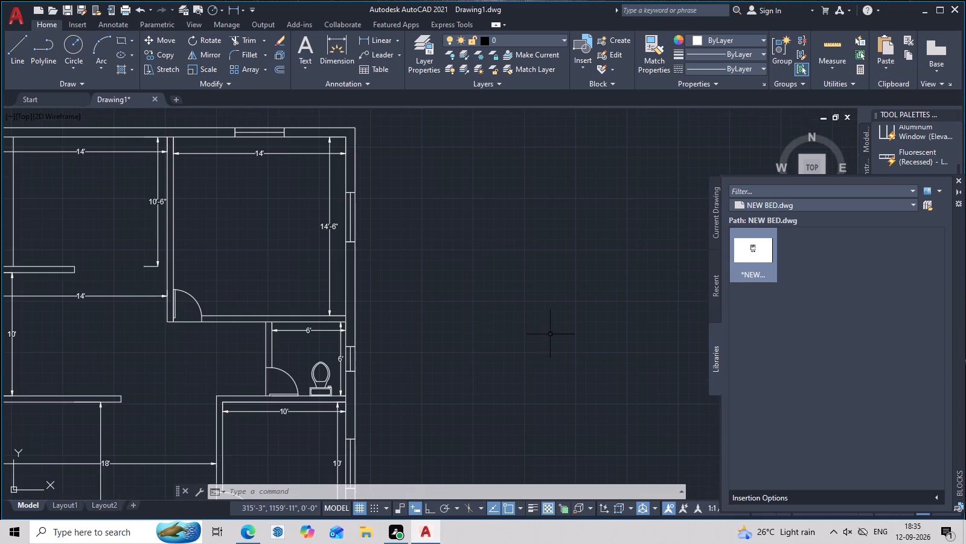
{"action": "middle_click_drag", "start_coordinate": [720, 286], "coordinate": [752, 285]}
{"action": "middle_click_drag", "start_coordinate": [428, 325], "coordinate": [598, 288]}
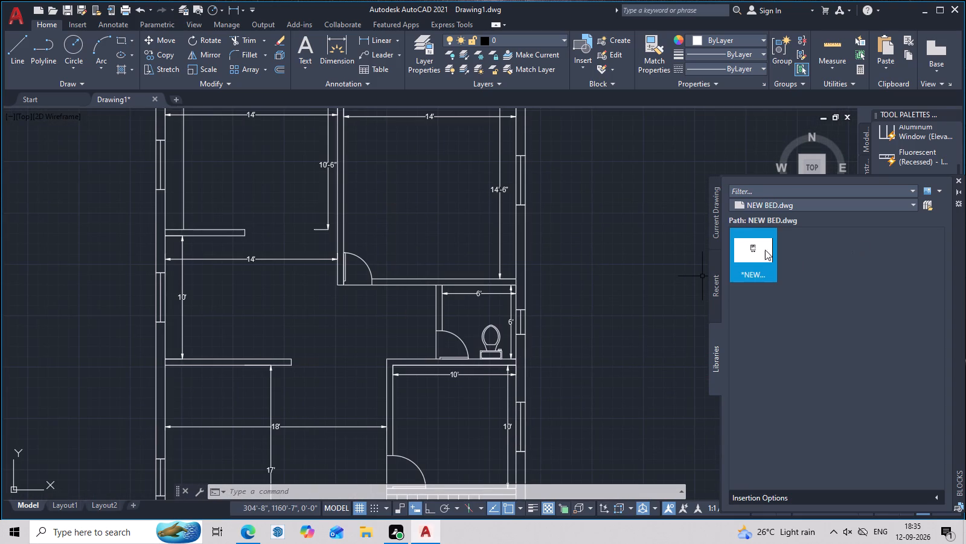
{"action": "left_click_drag", "start_coordinate": [759, 247], "coordinate": [664, 266]}
{"action": "left_click", "coordinate": [650, 267]}
{"action": "right_click", "coordinate": [650, 267]}
{"action": "double_click", "coordinate": [679, 147]}
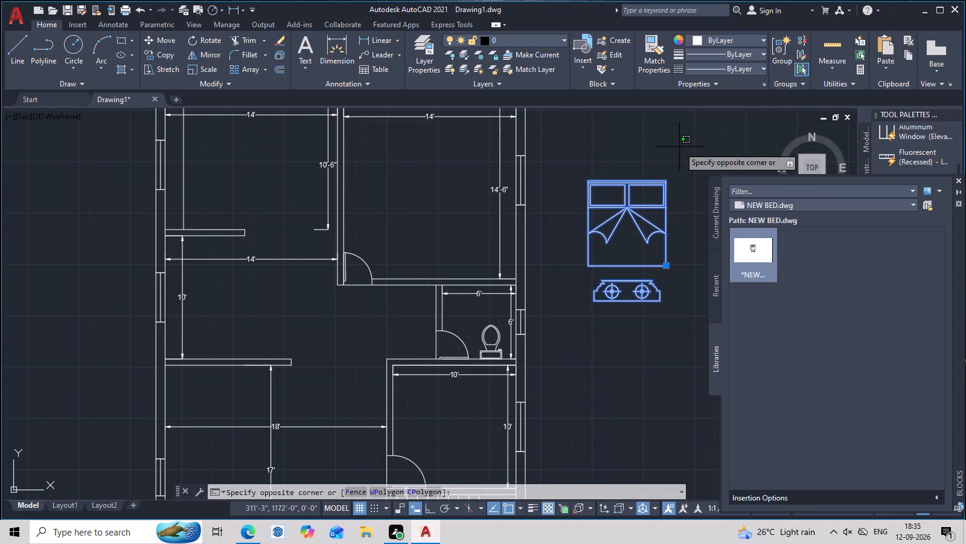
{"action": "key", "text": "Escape"}
{"action": "key", "text": "Escape"}
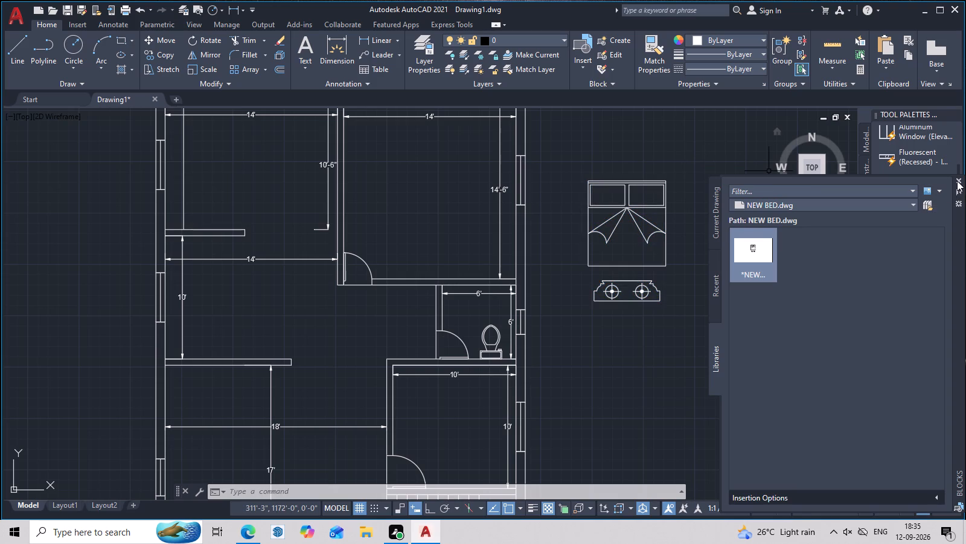
{"action": "left_click", "coordinate": [957, 181]}
Delete the bench shape with two crossed circles below the bed in the NEW BED block definition, and save the block.
{"action": "triple_click", "coordinate": [655, 290]}
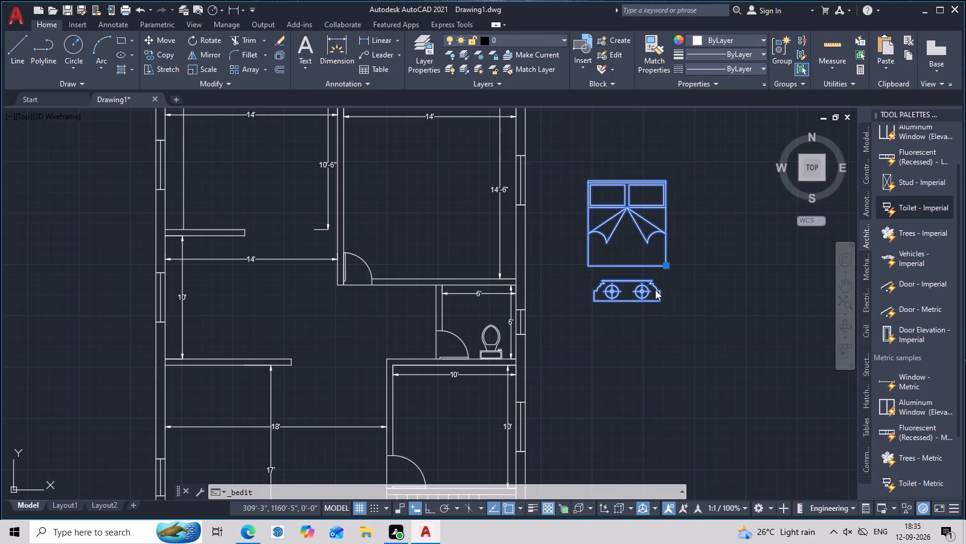
{"action": "left_click", "coordinate": [474, 351]}
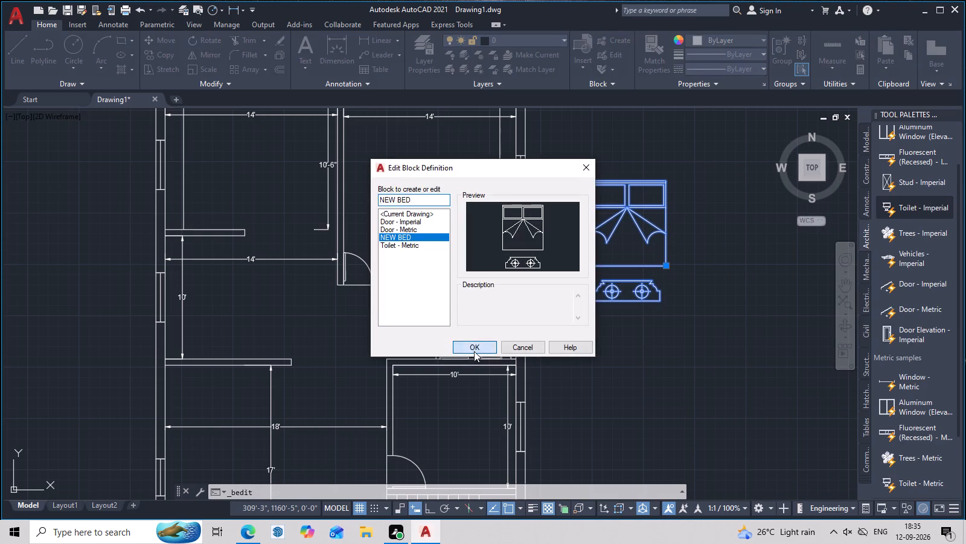
{"action": "middle_click_drag", "start_coordinate": [494, 426], "coordinate": [546, 377]}
{"action": "left_click_drag", "start_coordinate": [593, 329], "coordinate": [332, 416]}
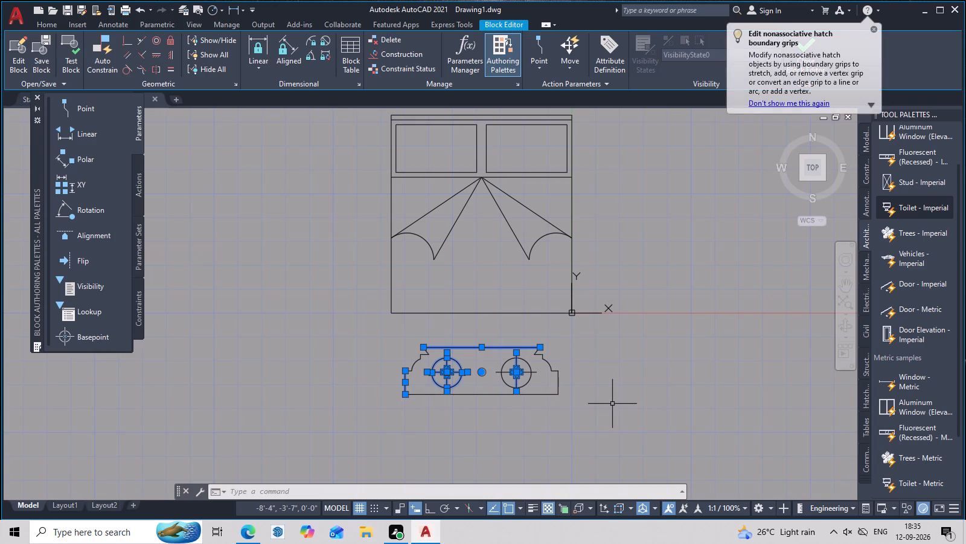
{"action": "key", "text": "Delete"}
{"action": "left_click_drag", "start_coordinate": [587, 343], "coordinate": [439, 433]}
{"action": "left_click", "coordinate": [379, 413]}
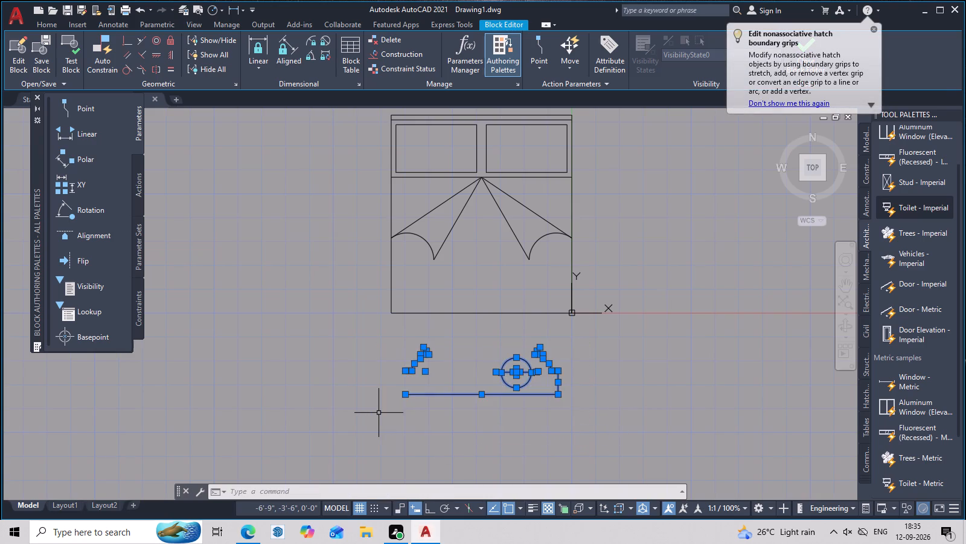
{"action": "key", "text": "Delete"}
{"action": "scroll", "coordinate": [582, 406], "scroll_direction": "down", "scroll_amount": 1}
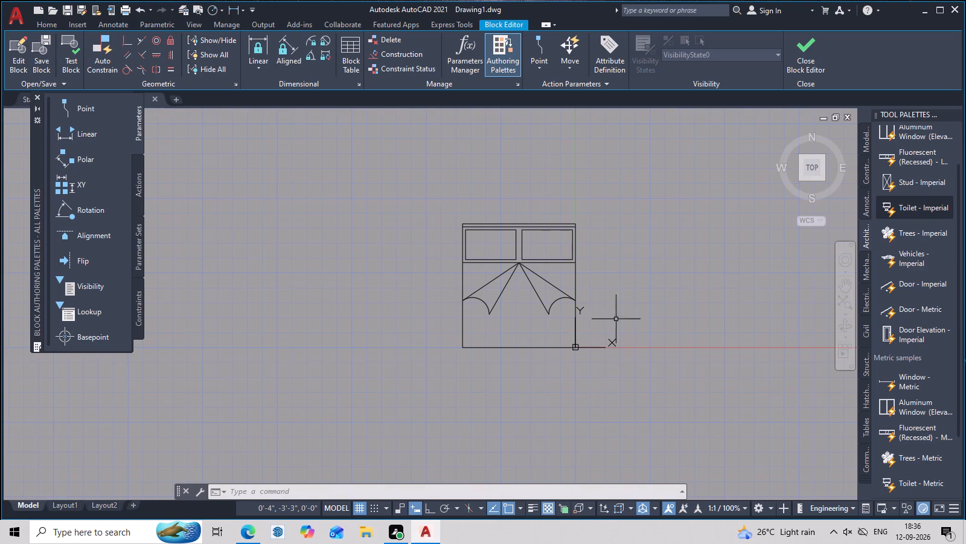
{"action": "left_click", "coordinate": [808, 54]}
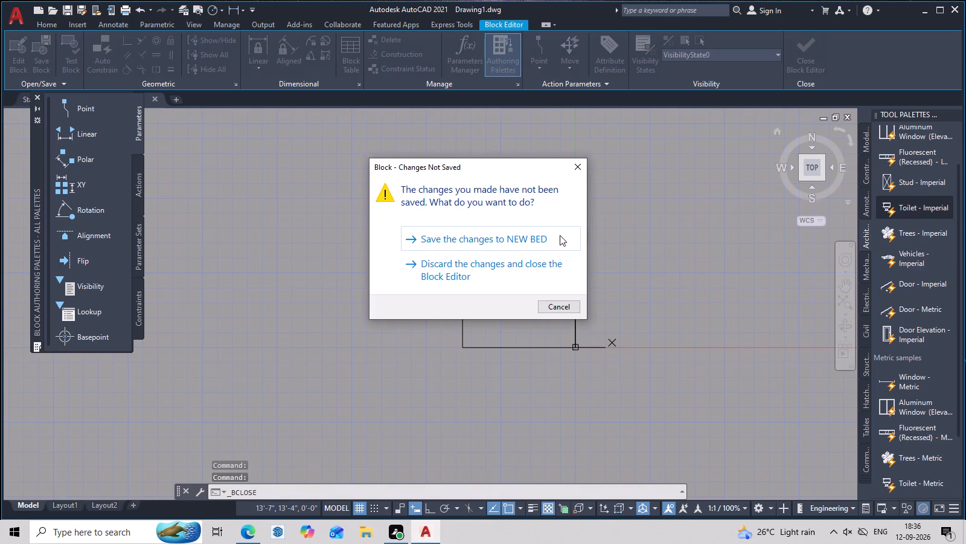
{"action": "left_click", "coordinate": [545, 238]}
Copy the NEW BED block by its headboard midpoint to the northeast room's north wall, centred on the window.
{"action": "middle_click_drag", "start_coordinate": [688, 228], "coordinate": [694, 329]}
{"action": "left_click", "coordinate": [674, 287]}
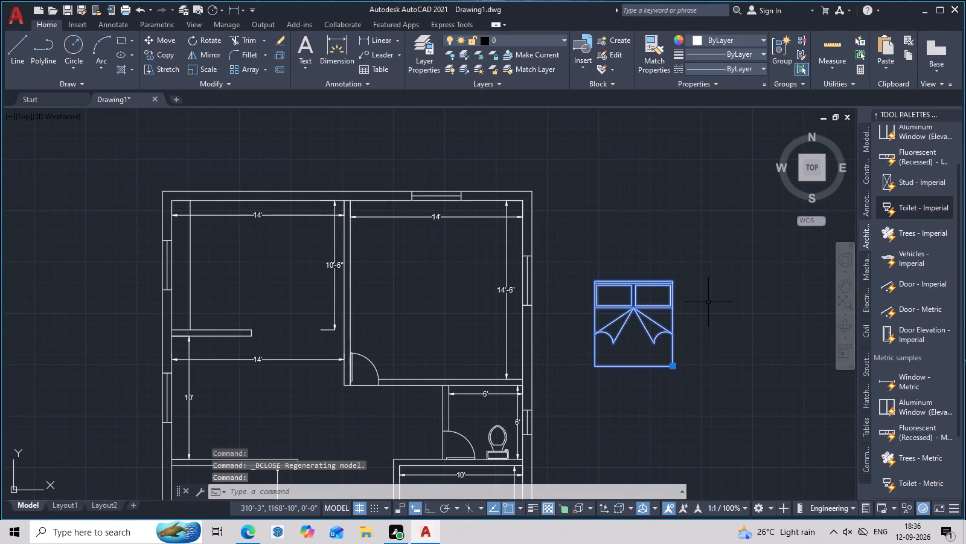
{"action": "key", "text": "c"}
{"action": "key", "text": "o"}
{"action": "key", "text": "space"}
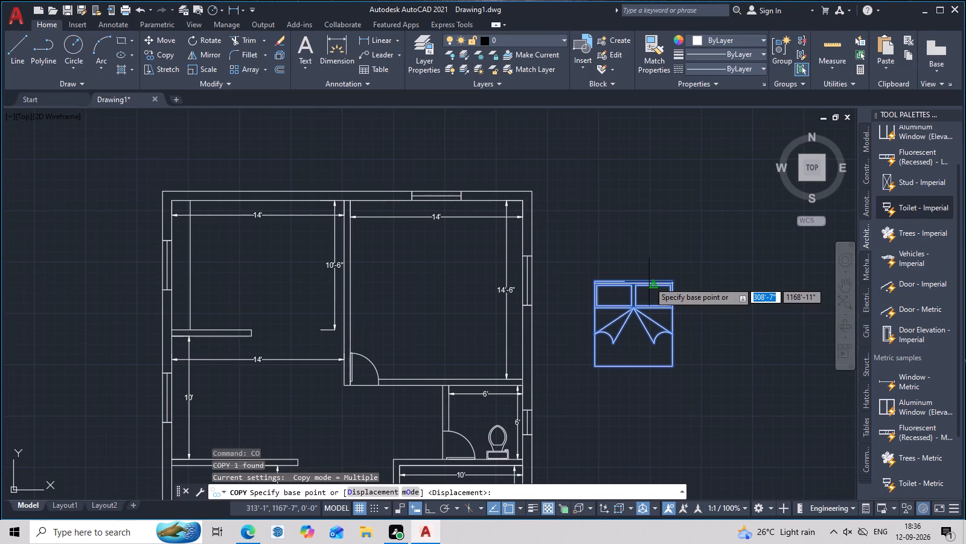
{"action": "scroll", "coordinate": [649, 282], "scroll_direction": "up", "scroll_amount": 4}
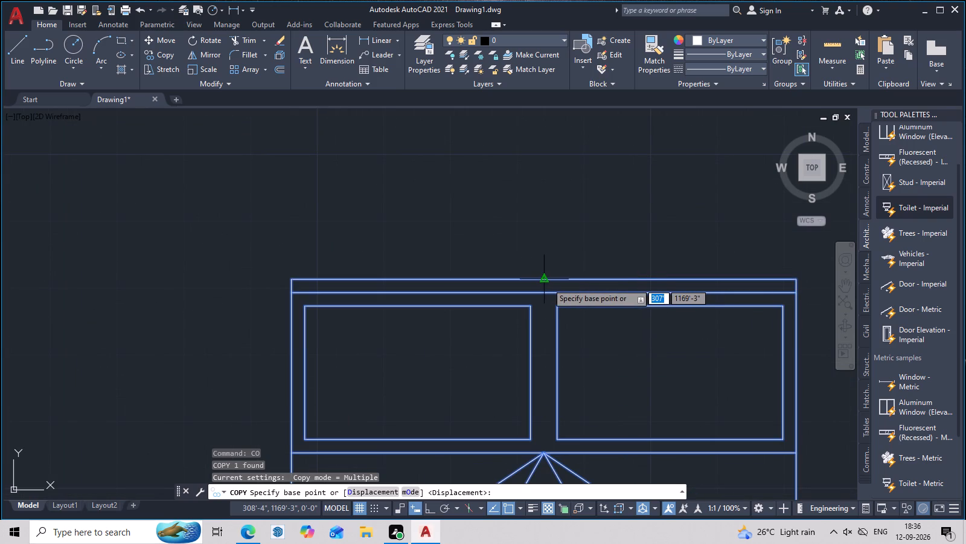
{"action": "left_click", "coordinate": [547, 283]}
{"action": "scroll", "coordinate": [460, 338], "scroll_direction": "down", "scroll_amount": 2}
{"action": "middle_click_drag", "start_coordinate": [386, 343], "coordinate": [614, 340]}
{"action": "scroll", "coordinate": [389, 300], "scroll_direction": "down", "scroll_amount": 2}
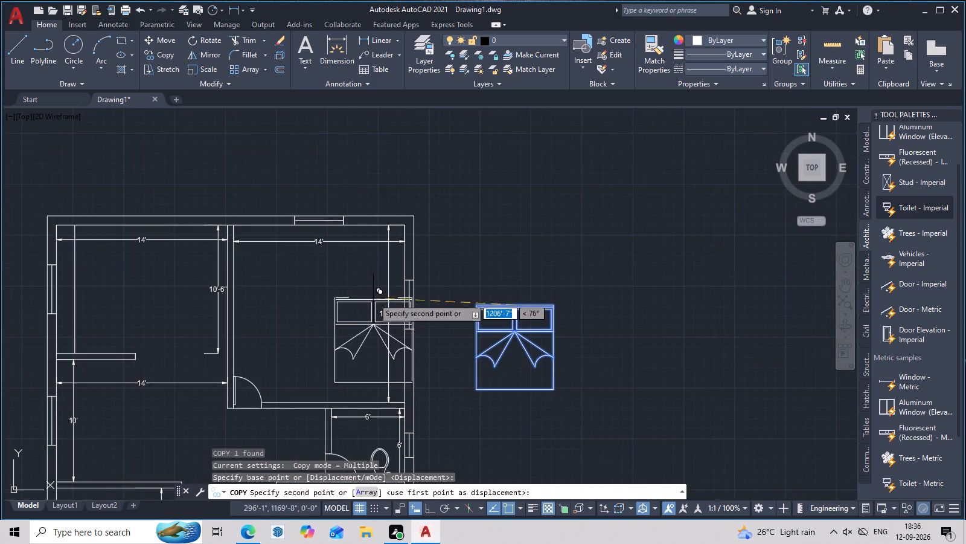
{"action": "middle_click_drag", "start_coordinate": [371, 300], "coordinate": [398, 341]}
{"action": "scroll", "coordinate": [356, 299], "scroll_direction": "up", "scroll_amount": 2}
{"action": "middle_click_drag", "start_coordinate": [377, 317], "coordinate": [405, 346]}
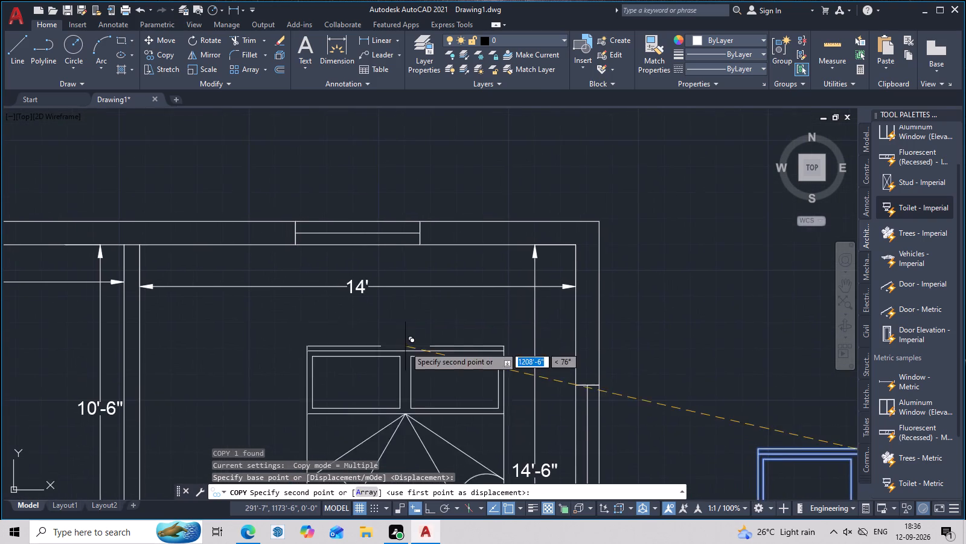
{"action": "scroll", "coordinate": [384, 300], "scroll_direction": "up", "scroll_amount": 2}
{"action": "left_click", "coordinate": [317, 160]}
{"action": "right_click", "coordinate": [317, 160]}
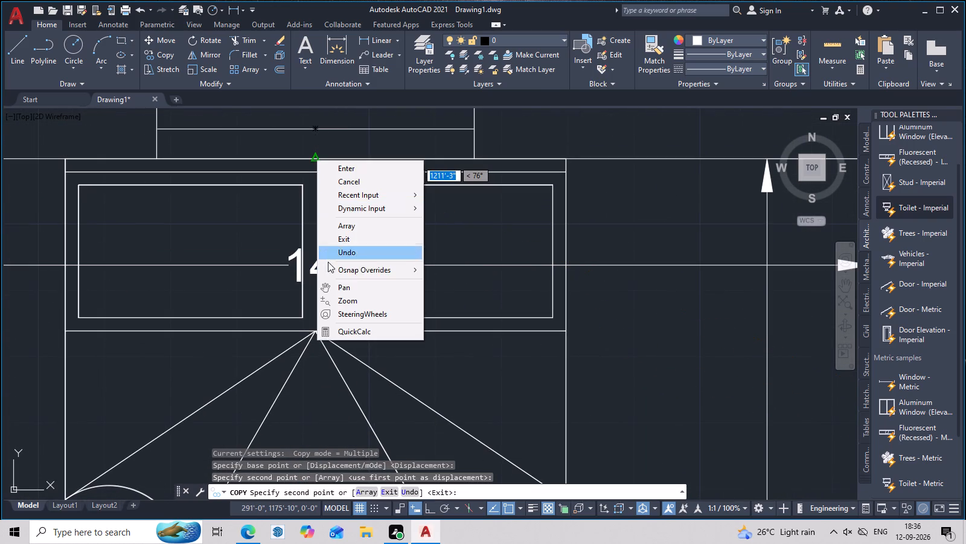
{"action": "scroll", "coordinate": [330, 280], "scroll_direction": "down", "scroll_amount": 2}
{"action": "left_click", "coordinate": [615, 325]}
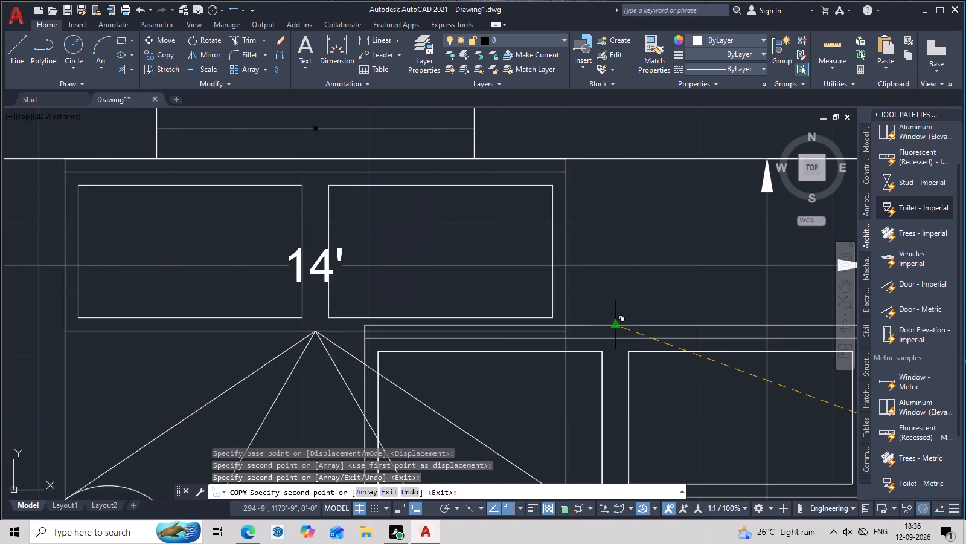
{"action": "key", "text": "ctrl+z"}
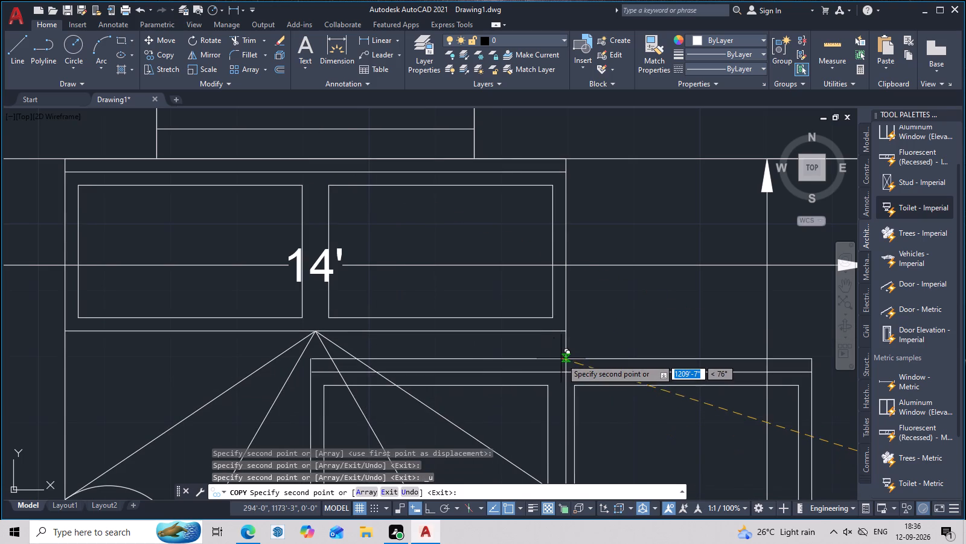
Place another bed copy with its headboard centred on the north wall of the 10' by 10' room, and end copying.
{"action": "scroll", "coordinate": [561, 358], "scroll_direction": "down", "scroll_amount": 2}
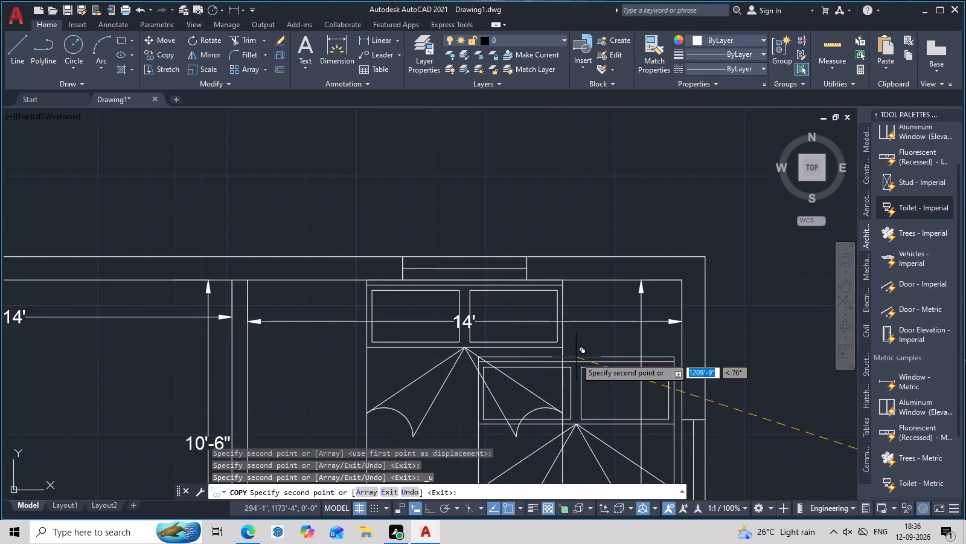
{"action": "scroll", "coordinate": [576, 357], "scroll_direction": "down", "scroll_amount": 2}
{"action": "middle_click_drag", "start_coordinate": [682, 405], "coordinate": [687, 251]}
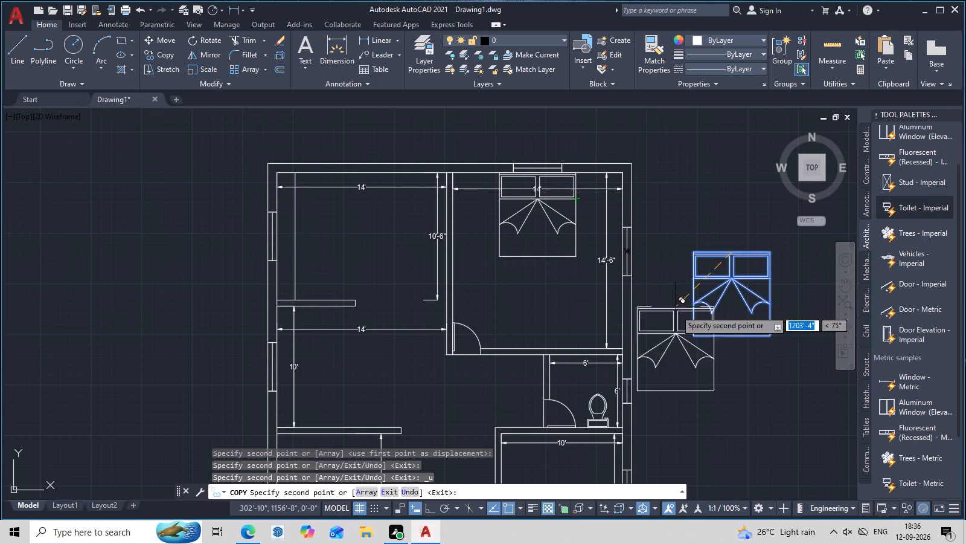
{"action": "middle_click_drag", "start_coordinate": [675, 353], "coordinate": [676, 305]}
{"action": "middle_click_drag", "start_coordinate": [699, 366], "coordinate": [688, 345]}
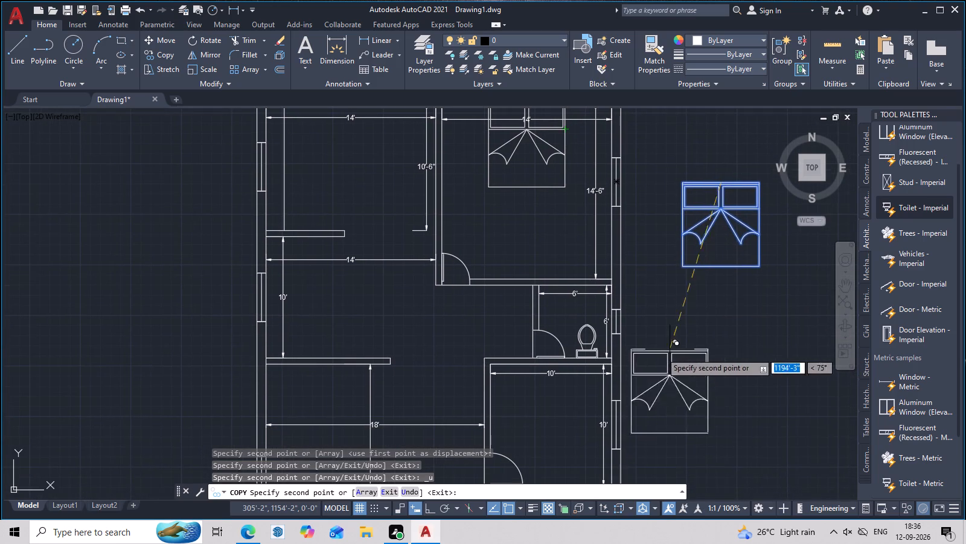
{"action": "scroll", "coordinate": [598, 371], "scroll_direction": "up", "scroll_amount": 2}
{"action": "scroll", "coordinate": [521, 385], "scroll_direction": "up", "scroll_amount": 2}
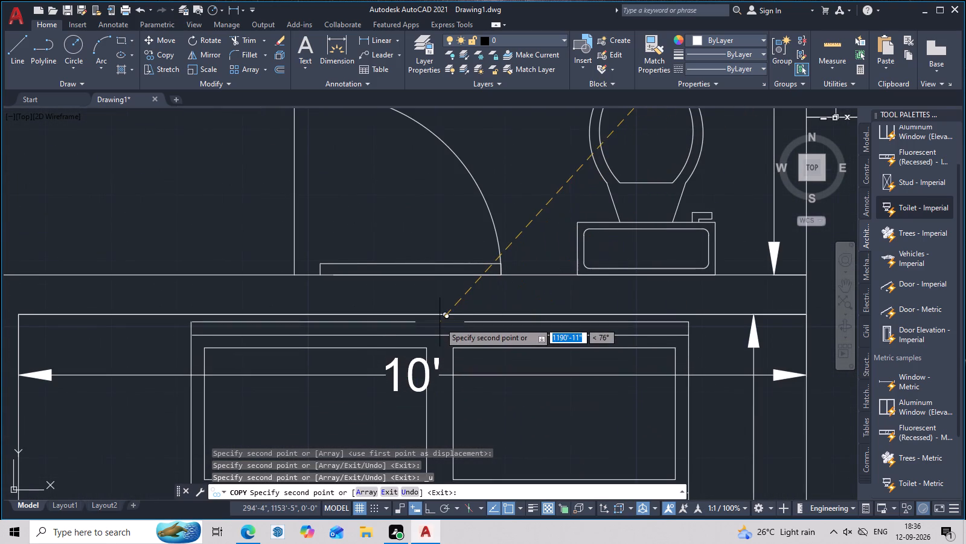
{"action": "left_click", "coordinate": [433, 316]}
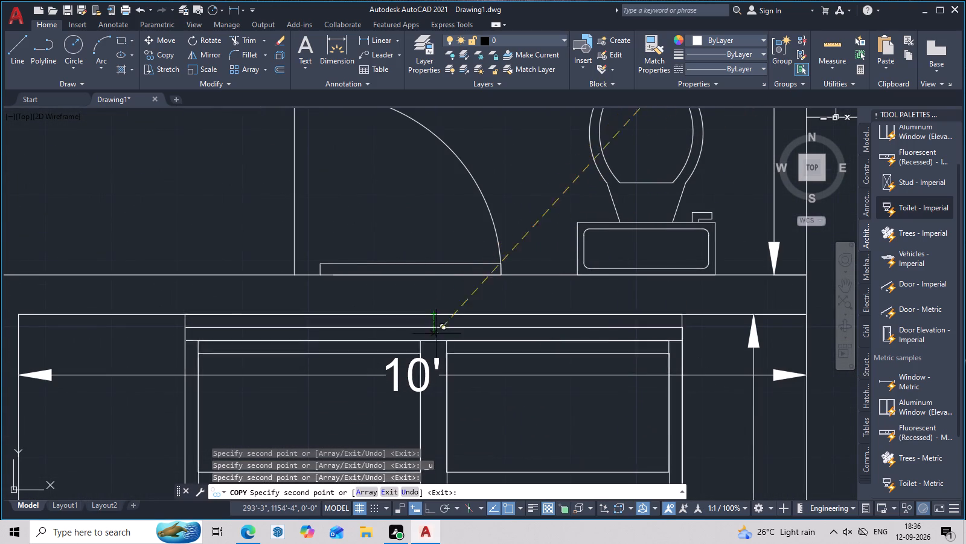
{"action": "scroll", "coordinate": [441, 349], "scroll_direction": "down", "scroll_amount": 5}
{"action": "middle_click_drag", "start_coordinate": [582, 358], "coordinate": [597, 330]}
{"action": "scroll", "coordinate": [599, 328], "scroll_direction": "down", "scroll_amount": 1}
{"action": "key", "text": "Escape"}
Move the horizontal 10' dimension overlapping the lower bed outside the floor plan and delete it.
{"action": "scroll", "coordinate": [561, 337], "scroll_direction": "up", "scroll_amount": 3}
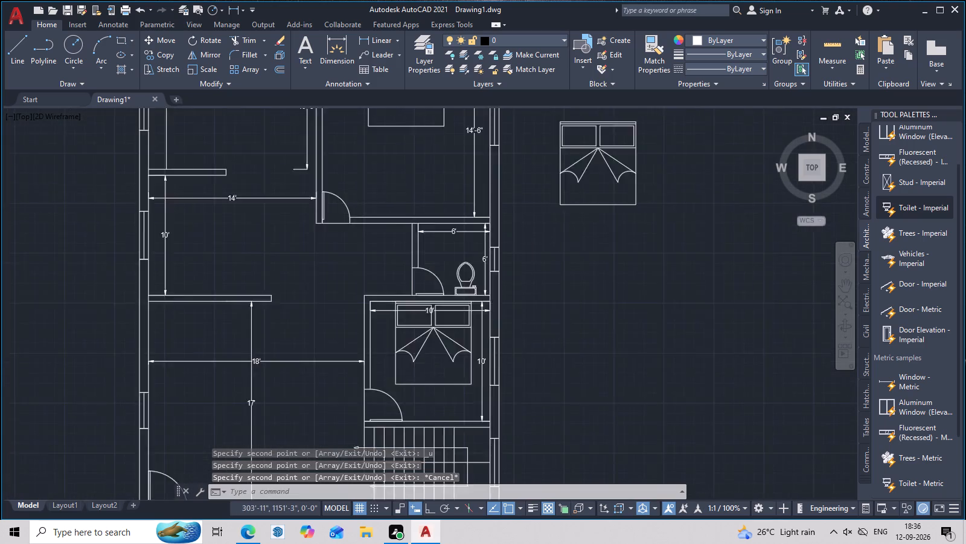
{"action": "middle_click_drag", "start_coordinate": [532, 330], "coordinate": [569, 271]}
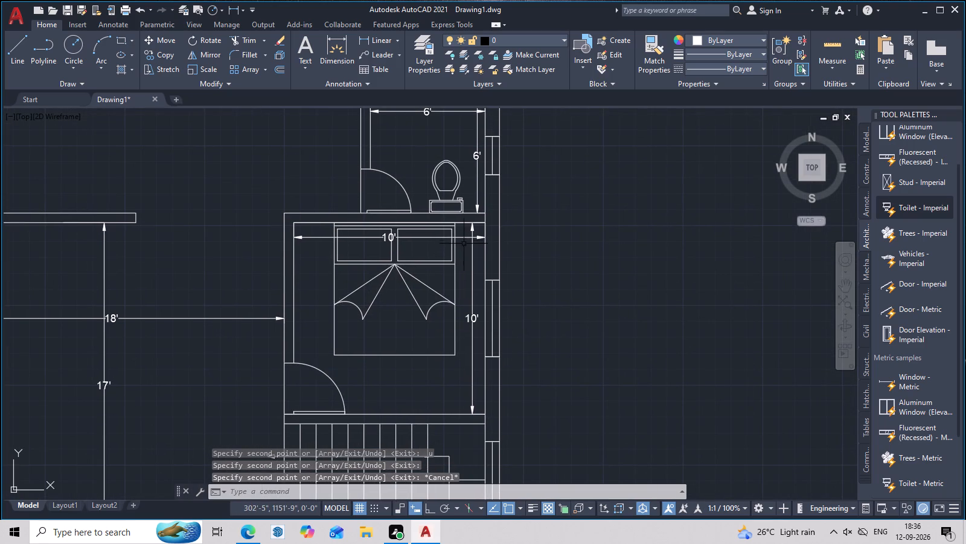
{"action": "left_click", "coordinate": [462, 236]}
{"action": "type", "text": "m"}
{"action": "key", "text": "space"}
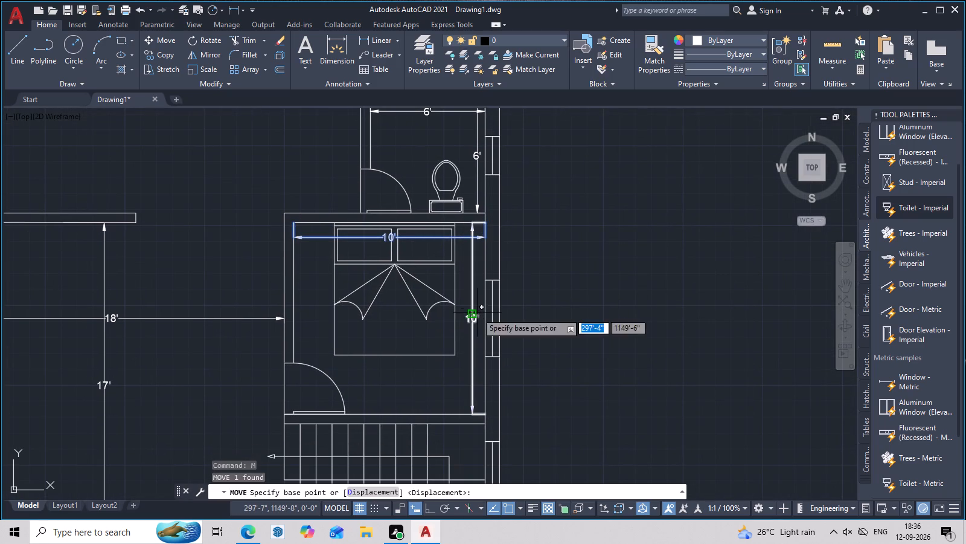
{"action": "left_click", "coordinate": [484, 239]}
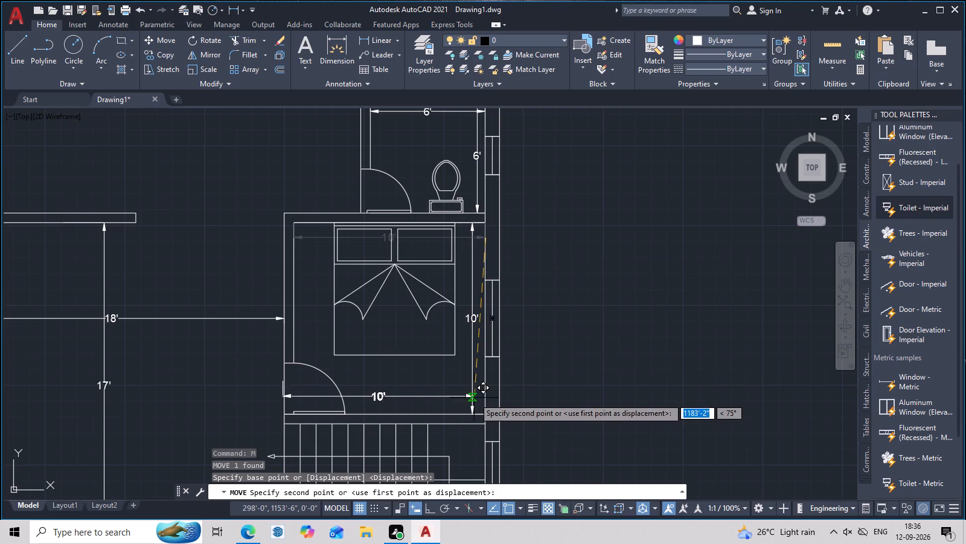
{"action": "left_click", "coordinate": [752, 356]}
{"action": "key", "text": "Escape"}
{"action": "left_click", "coordinate": [689, 355]}
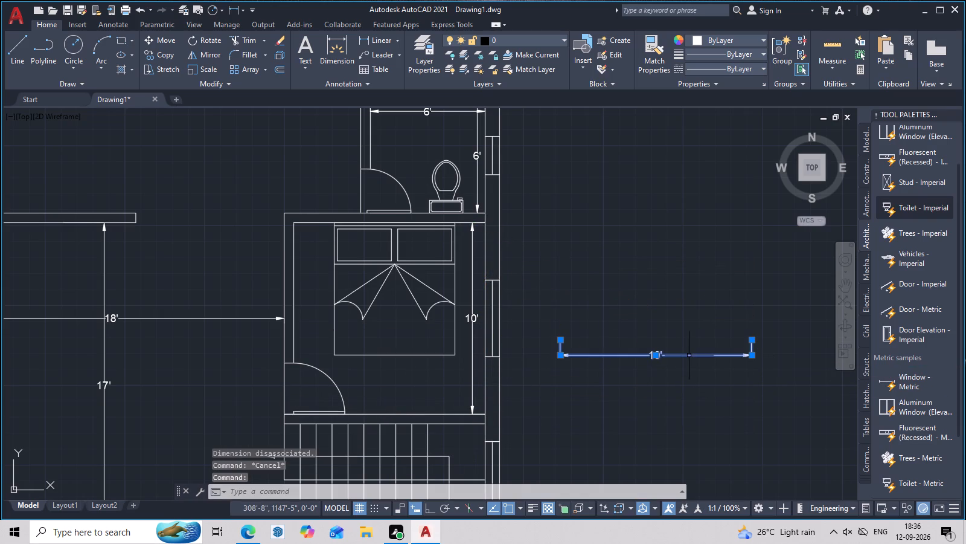
{"action": "key", "text": "Delete"}
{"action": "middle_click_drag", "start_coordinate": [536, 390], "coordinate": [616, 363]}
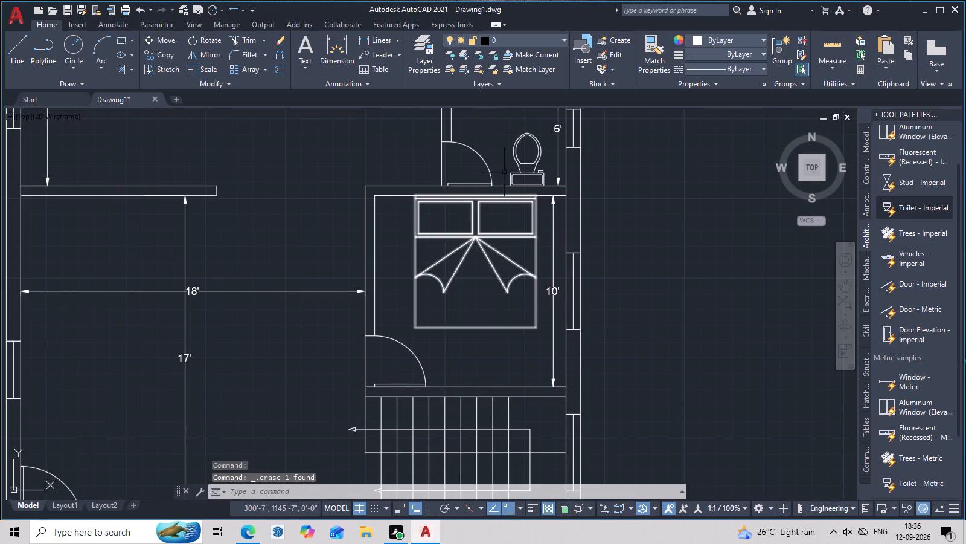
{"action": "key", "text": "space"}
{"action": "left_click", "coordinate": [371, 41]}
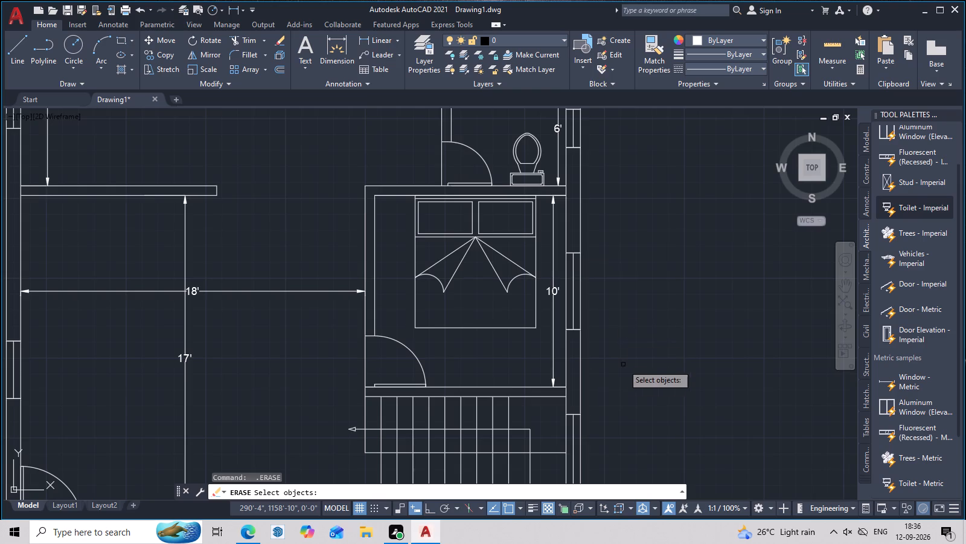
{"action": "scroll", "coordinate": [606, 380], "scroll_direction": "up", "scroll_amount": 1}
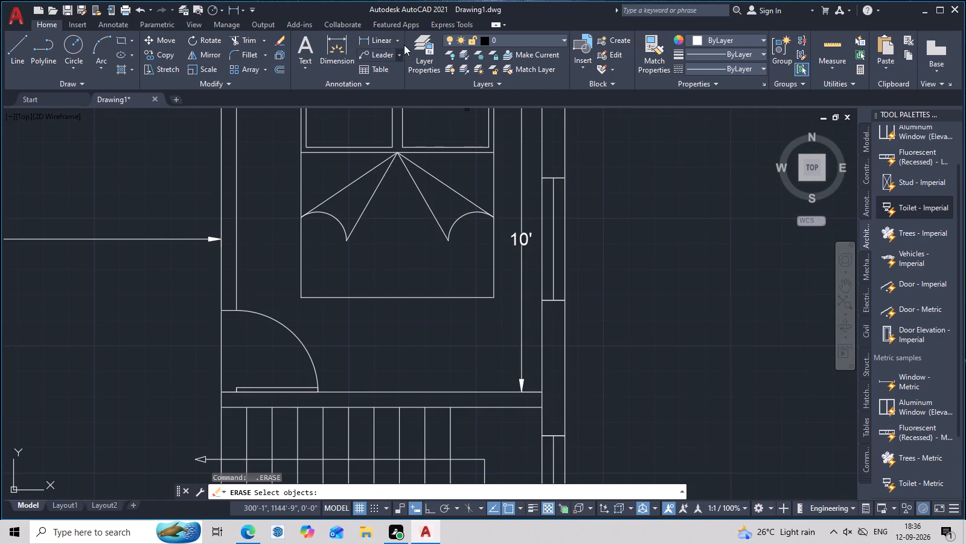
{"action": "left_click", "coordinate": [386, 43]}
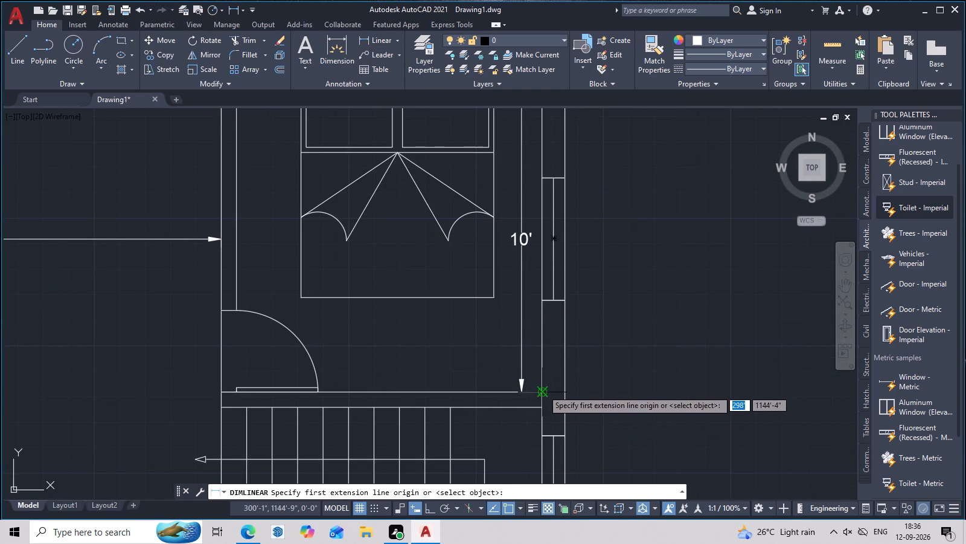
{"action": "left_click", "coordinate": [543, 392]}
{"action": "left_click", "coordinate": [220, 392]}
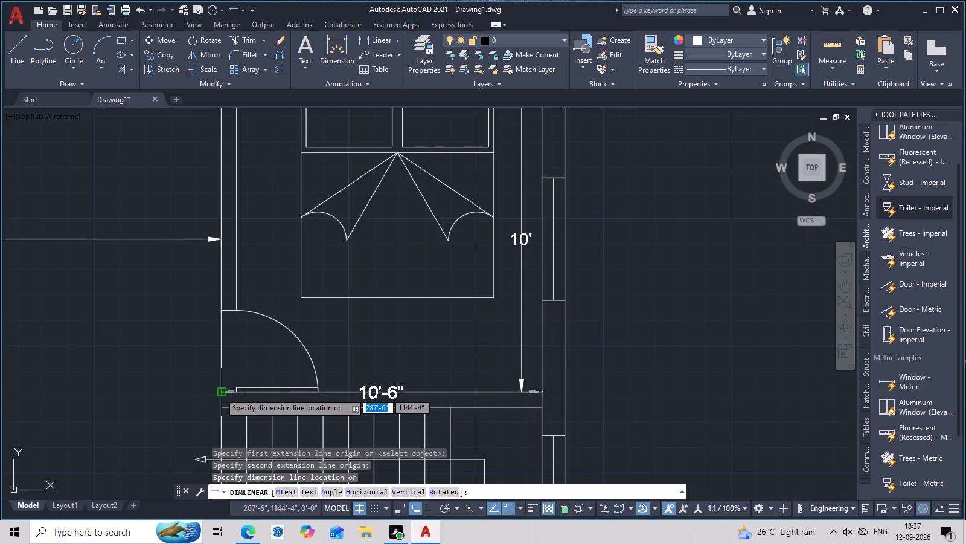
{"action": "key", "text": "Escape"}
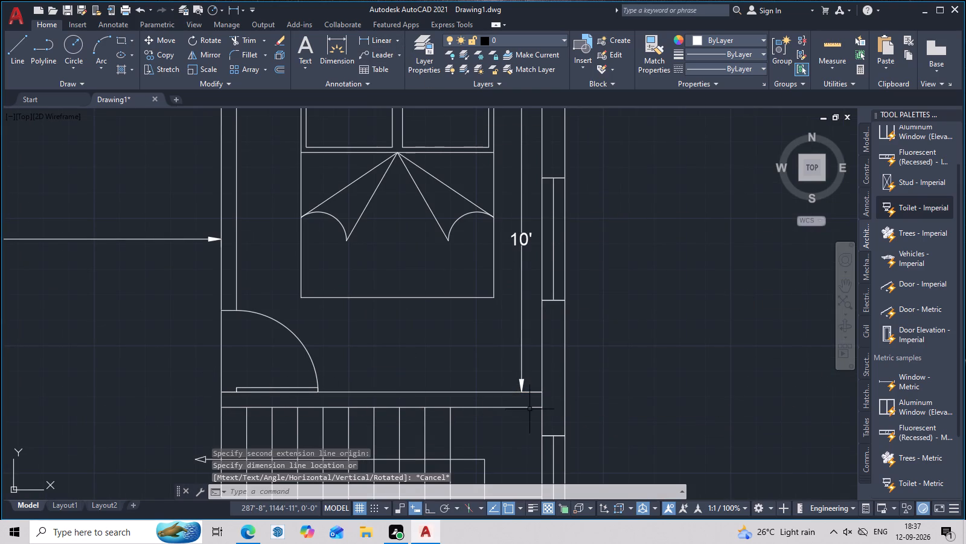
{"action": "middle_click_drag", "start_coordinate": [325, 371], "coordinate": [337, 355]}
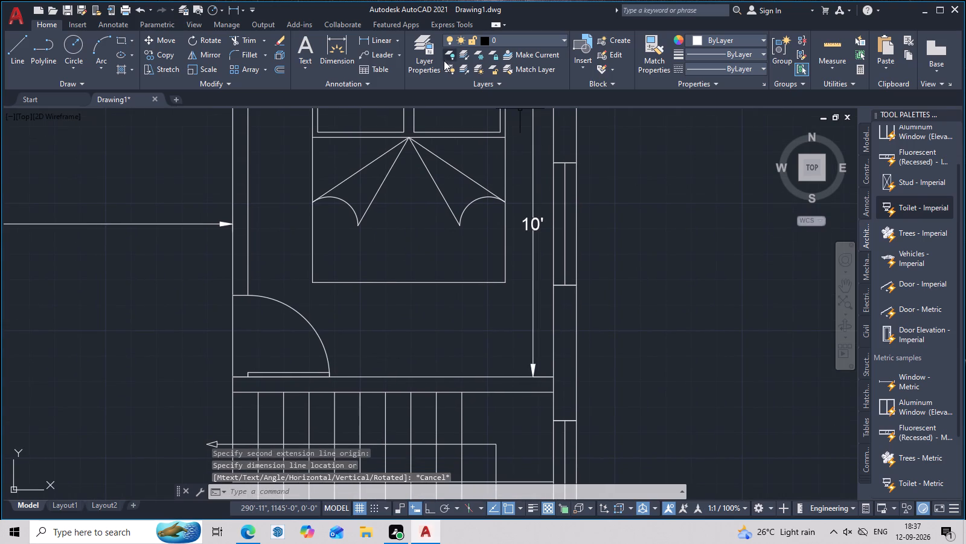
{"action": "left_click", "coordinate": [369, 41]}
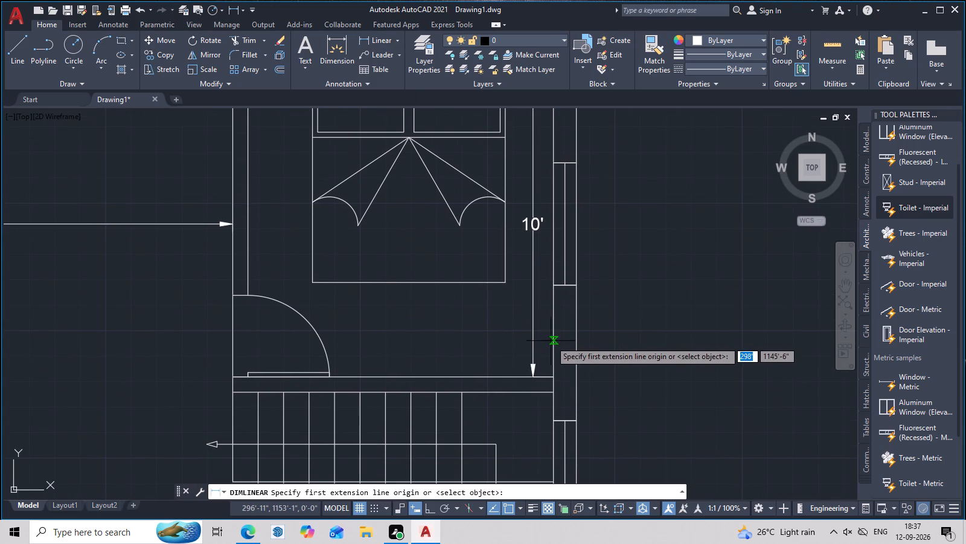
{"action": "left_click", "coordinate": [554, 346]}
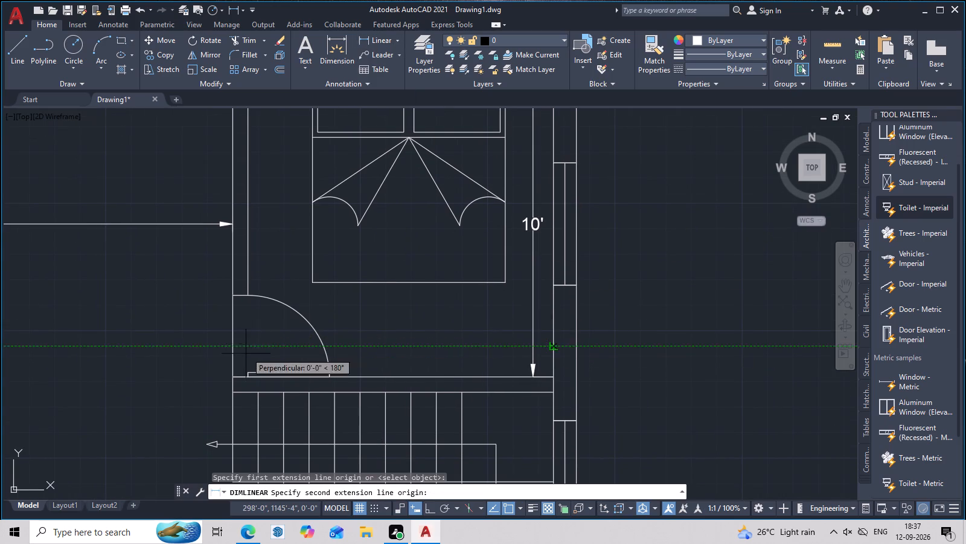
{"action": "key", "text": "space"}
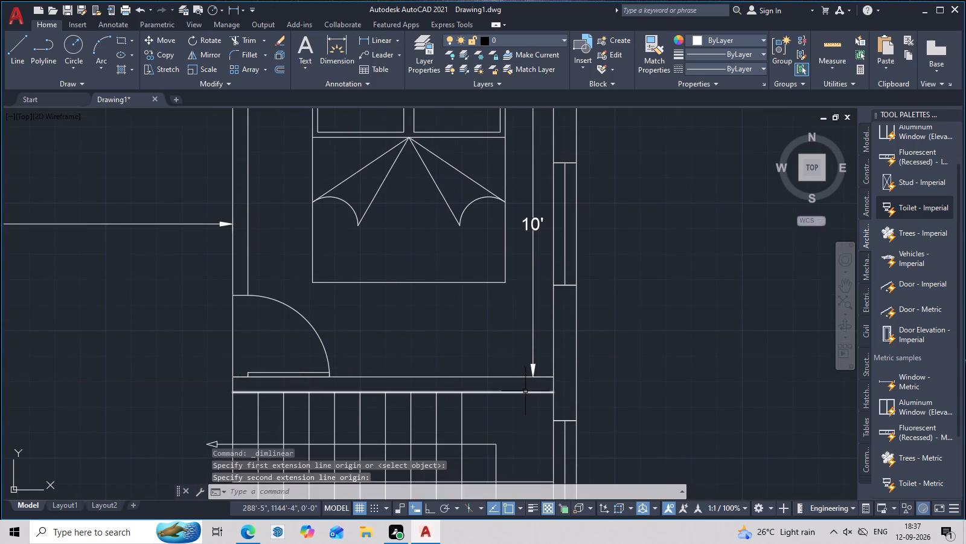
Add a linear dimension of the lower bedroom's inner width, placed just above its south wall.
{"action": "key", "text": "space"}
{"action": "left_click", "coordinate": [551, 375]}
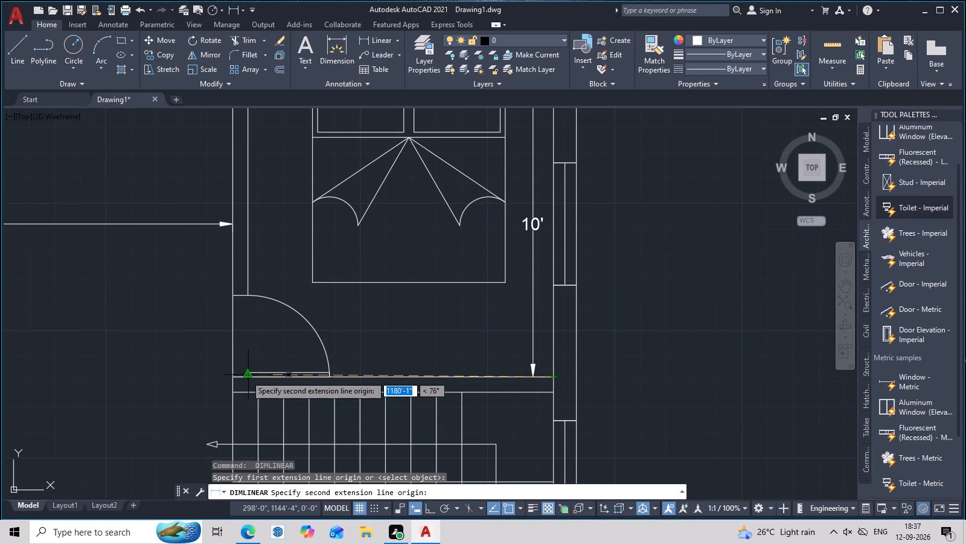
{"action": "left_click", "coordinate": [246, 375]}
{"action": "left_click", "coordinate": [251, 360]}
Delete the spare NEW BED block outside the floor plan, east of the northeast room.
{"action": "scroll", "coordinate": [396, 346], "scroll_direction": "down", "scroll_amount": 1}
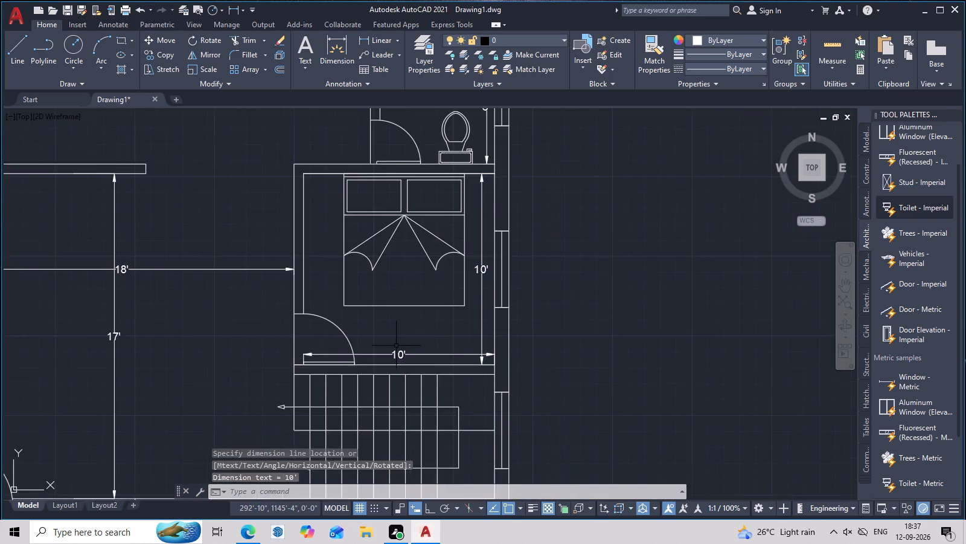
{"action": "middle_click_drag", "start_coordinate": [401, 346], "coordinate": [420, 398]}
{"action": "scroll", "coordinate": [428, 406], "scroll_direction": "up", "scroll_amount": 1}
{"action": "scroll", "coordinate": [430, 377], "scroll_direction": "down", "scroll_amount": 1}
{"action": "middle_click_drag", "start_coordinate": [430, 375], "coordinate": [515, 421]}
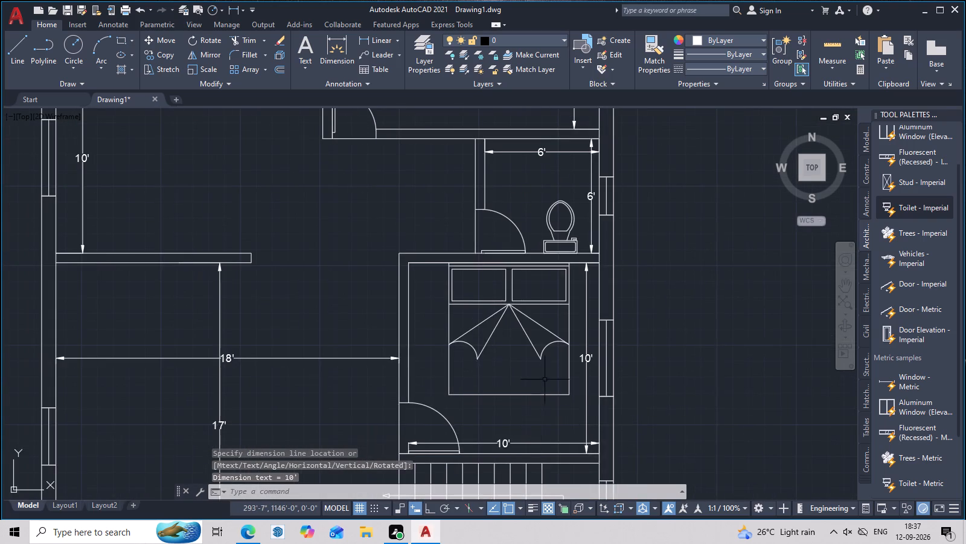
{"action": "scroll", "coordinate": [544, 376], "scroll_direction": "down", "scroll_amount": 1}
{"action": "middle_click_drag", "start_coordinate": [546, 388], "coordinate": [563, 435]}
{"action": "middle_click_drag", "start_coordinate": [507, 296], "coordinate": [514, 341]}
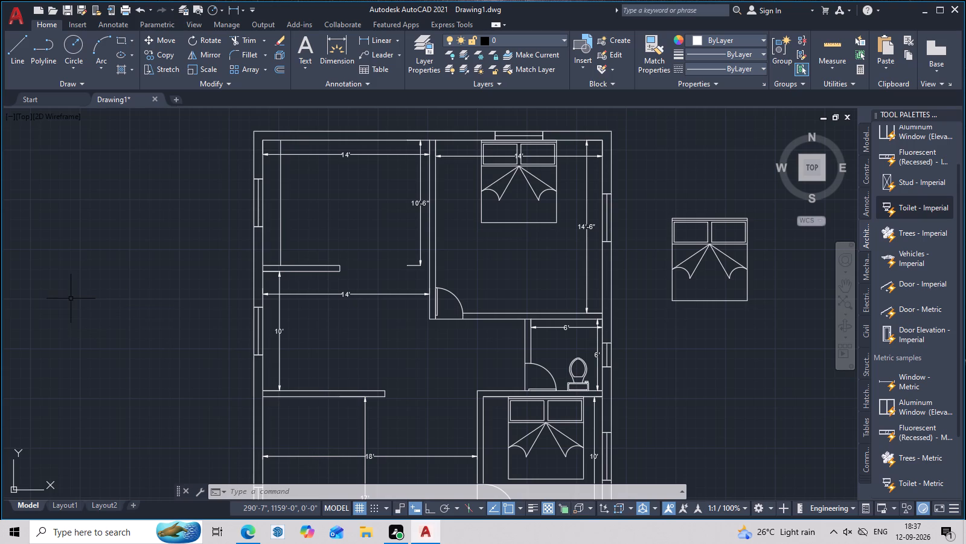
{"action": "middle_click_drag", "start_coordinate": [221, 318], "coordinate": [312, 320]}
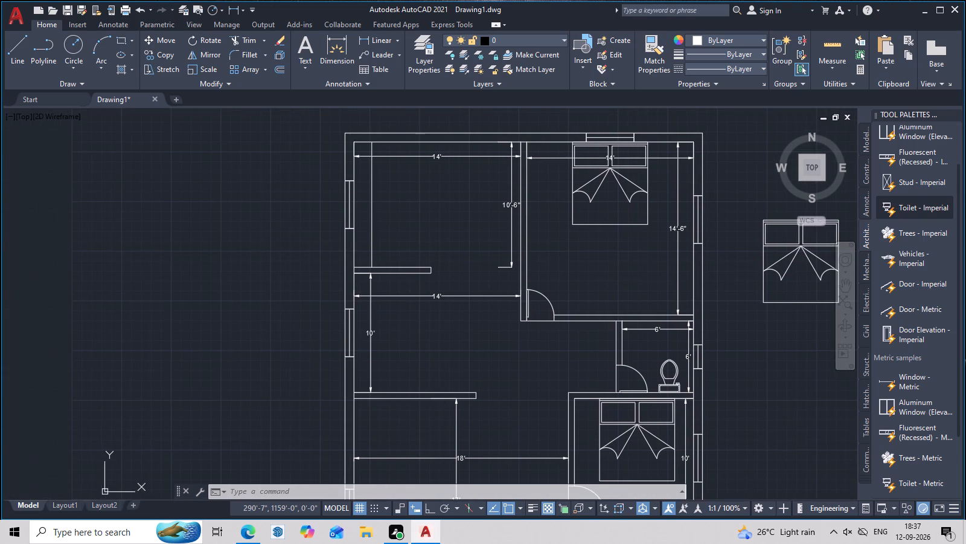
{"action": "left_click", "coordinate": [808, 308]}
{"action": "left_click", "coordinate": [807, 301]}
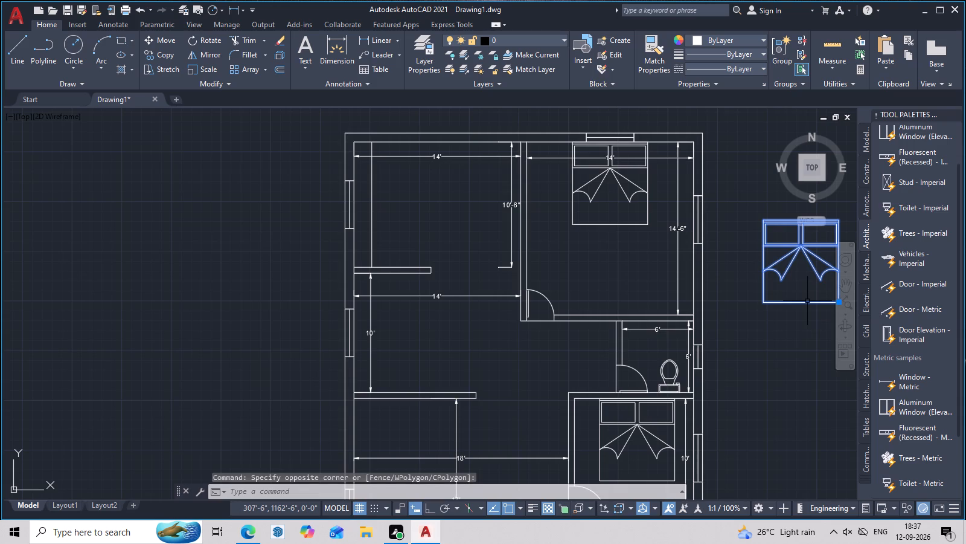
{"action": "key", "text": "Delete"}
{"action": "middle_click_drag", "start_coordinate": [502, 383], "coordinate": [443, 334]}
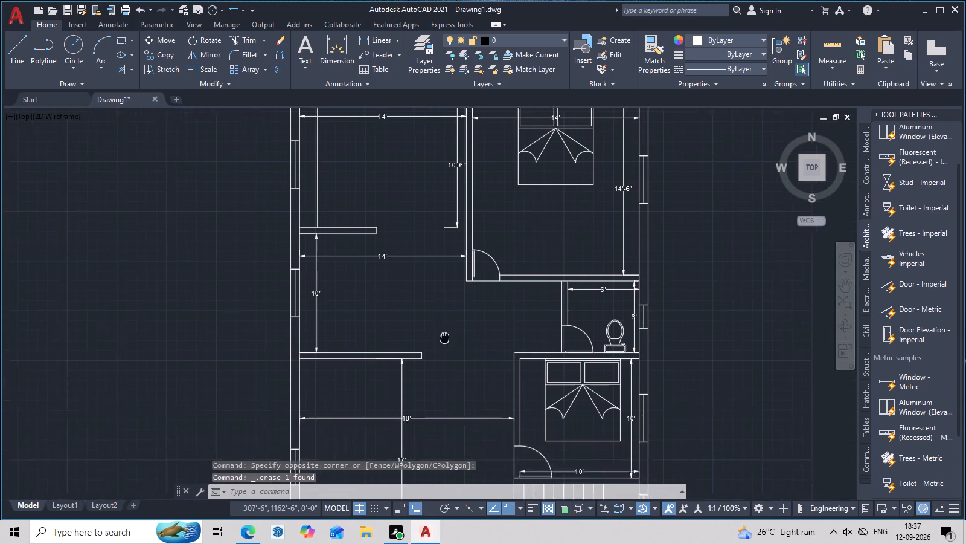
Insert the Sofa - Roundback 7 ft. block from DesignCenter's Home - Space Planner blocks into the empty area west of the floor plan.
{"action": "middle_click_drag", "start_coordinate": [443, 334], "coordinate": [443, 334]}
{"action": "key", "text": "ctrl+2"}
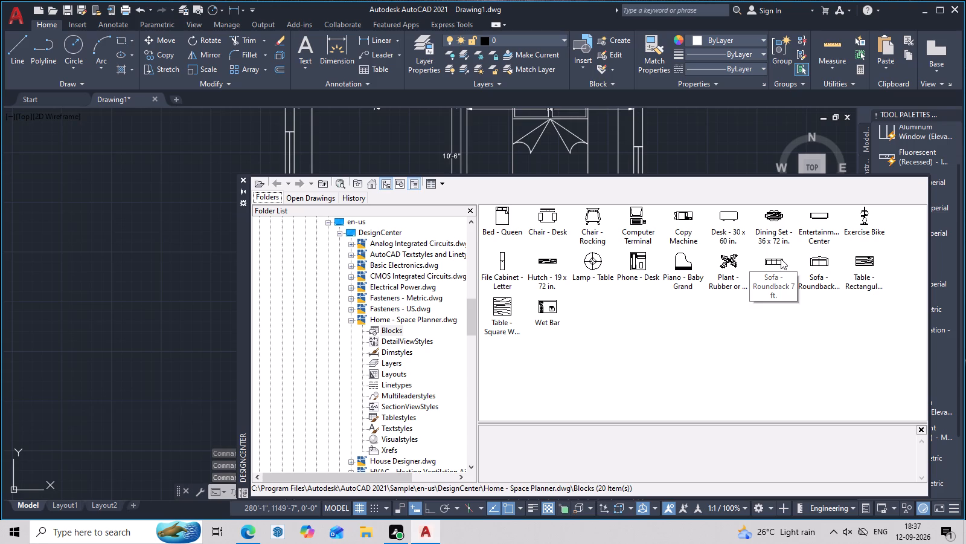
{"action": "left_click_drag", "start_coordinate": [781, 259], "coordinate": [91, 260]}
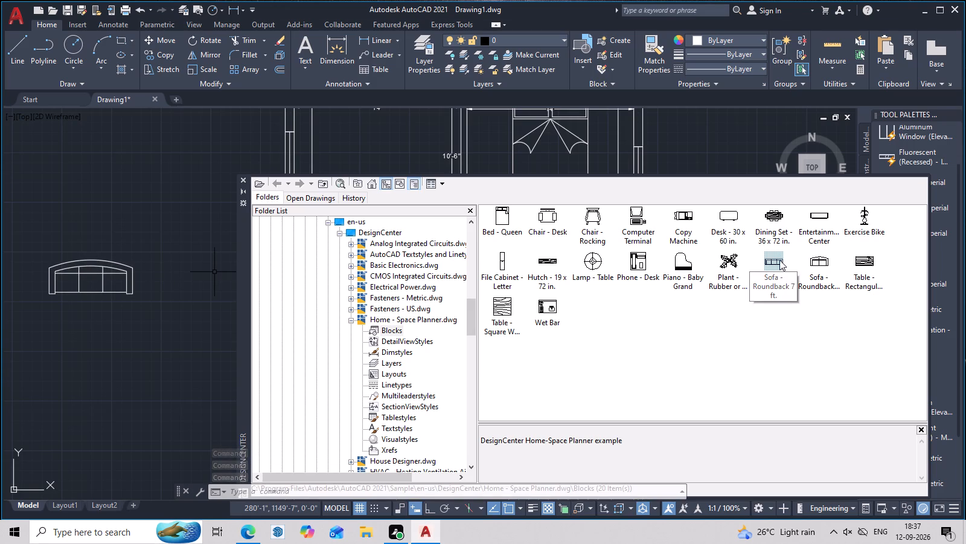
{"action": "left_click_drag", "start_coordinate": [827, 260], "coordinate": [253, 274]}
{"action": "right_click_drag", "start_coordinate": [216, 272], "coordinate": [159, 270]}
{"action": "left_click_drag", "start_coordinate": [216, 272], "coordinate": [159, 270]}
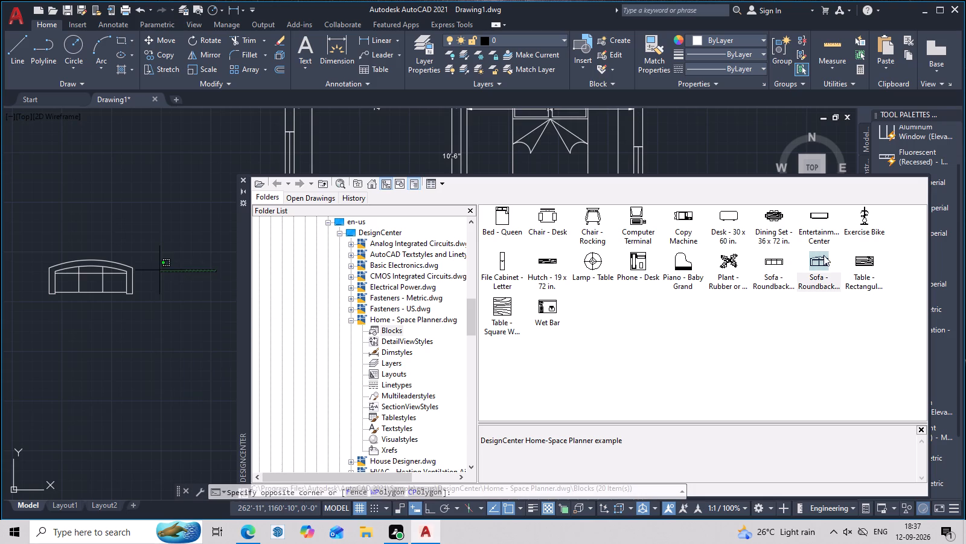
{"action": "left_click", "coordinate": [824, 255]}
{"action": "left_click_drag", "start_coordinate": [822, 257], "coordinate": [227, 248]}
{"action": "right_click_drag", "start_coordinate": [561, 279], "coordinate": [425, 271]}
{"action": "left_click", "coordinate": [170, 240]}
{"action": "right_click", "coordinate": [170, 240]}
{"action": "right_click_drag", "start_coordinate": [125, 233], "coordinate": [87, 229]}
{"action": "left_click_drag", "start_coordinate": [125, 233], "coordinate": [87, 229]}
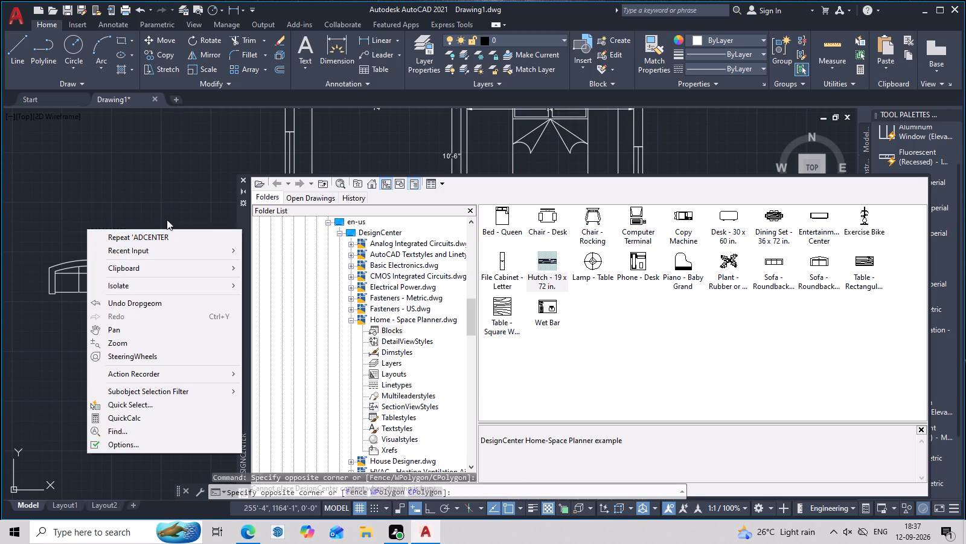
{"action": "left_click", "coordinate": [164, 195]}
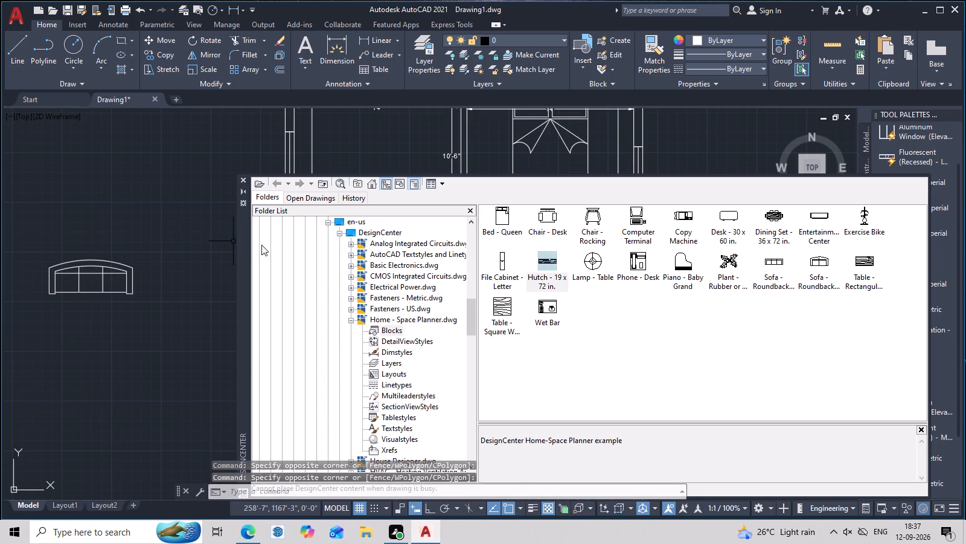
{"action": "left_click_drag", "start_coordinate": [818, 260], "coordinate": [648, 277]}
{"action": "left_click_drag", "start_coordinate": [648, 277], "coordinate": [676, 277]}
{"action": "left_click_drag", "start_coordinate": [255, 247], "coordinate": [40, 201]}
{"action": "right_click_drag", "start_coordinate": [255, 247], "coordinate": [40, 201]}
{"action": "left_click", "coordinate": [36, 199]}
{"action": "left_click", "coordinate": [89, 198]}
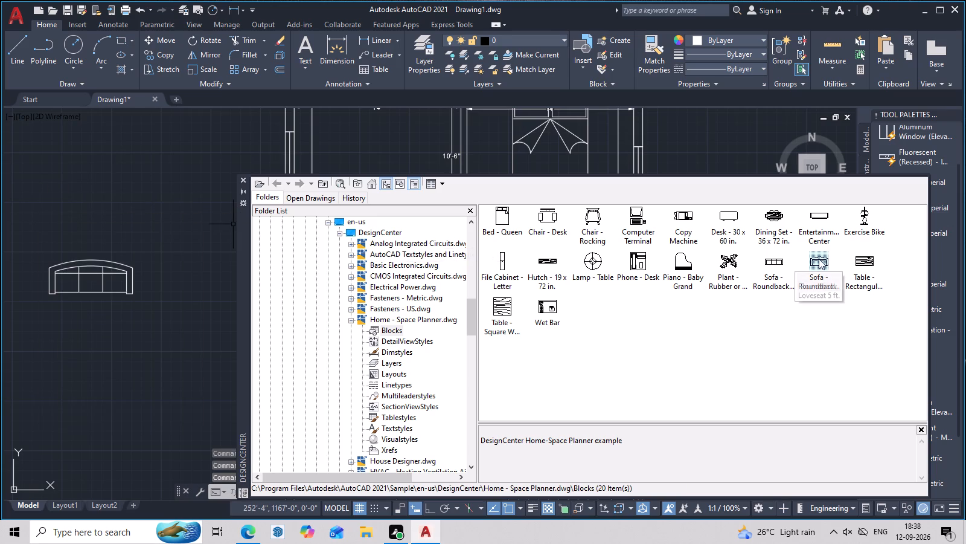
Insert the Sofa - Roundback Loveseat 5 ft. block just north of the 7 ft sofa, outside the floor plan.
{"action": "triple_click", "coordinate": [819, 259]}
{"action": "left_click", "coordinate": [562, 336]}
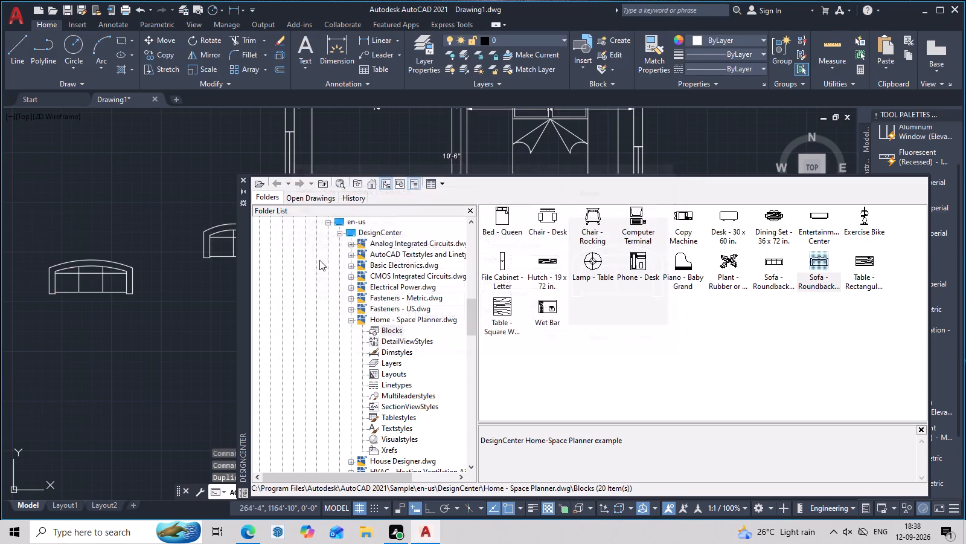
{"action": "left_click", "coordinate": [107, 201]}
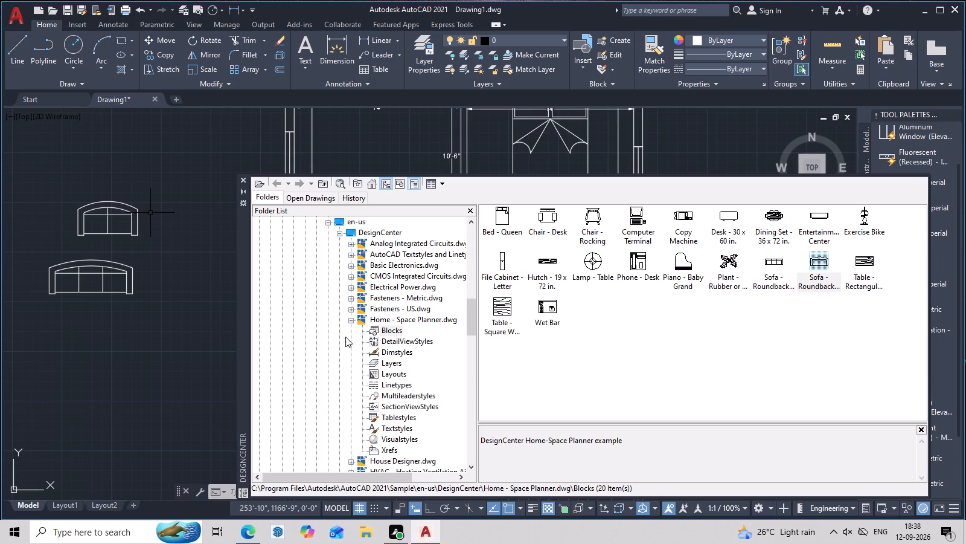
Insert the Table - Rectangular Woodgrain 60 x 30 in. block at scale 1 just south of the 7 ft sofa, and close DesignCenter.
{"action": "scroll", "coordinate": [415, 374], "scroll_direction": "down", "scroll_amount": 2}
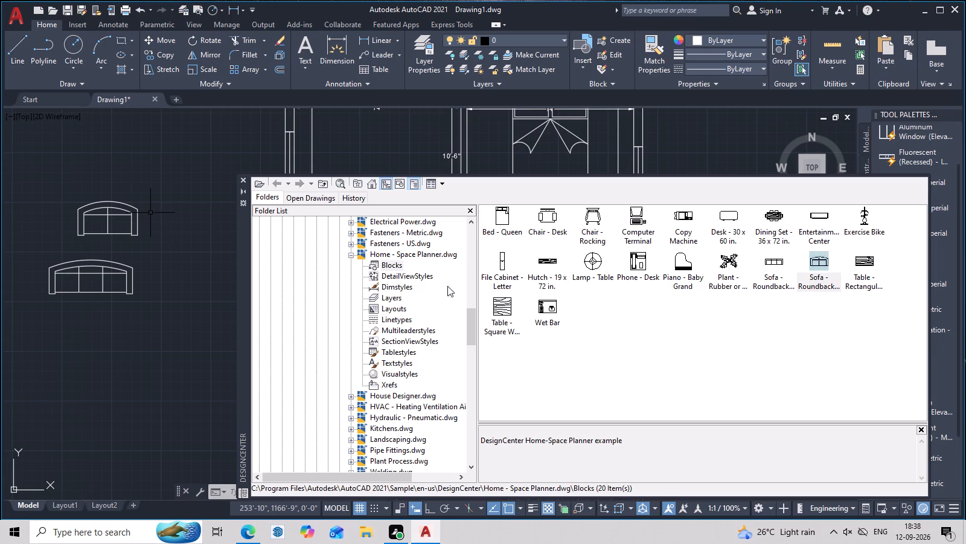
{"action": "left_click", "coordinate": [865, 262]}
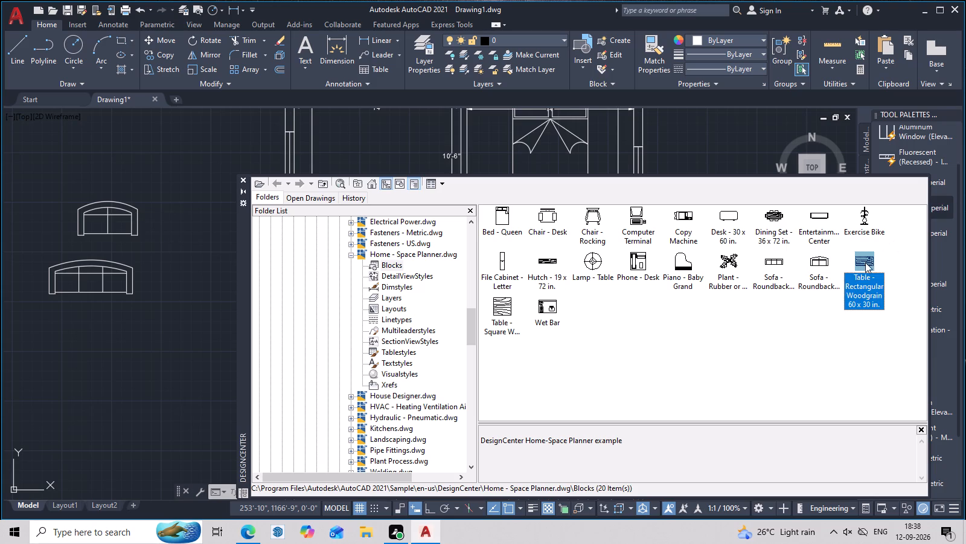
{"action": "left_click_drag", "start_coordinate": [866, 262], "coordinate": [92, 281]}
{"action": "left_click", "coordinate": [546, 338]}
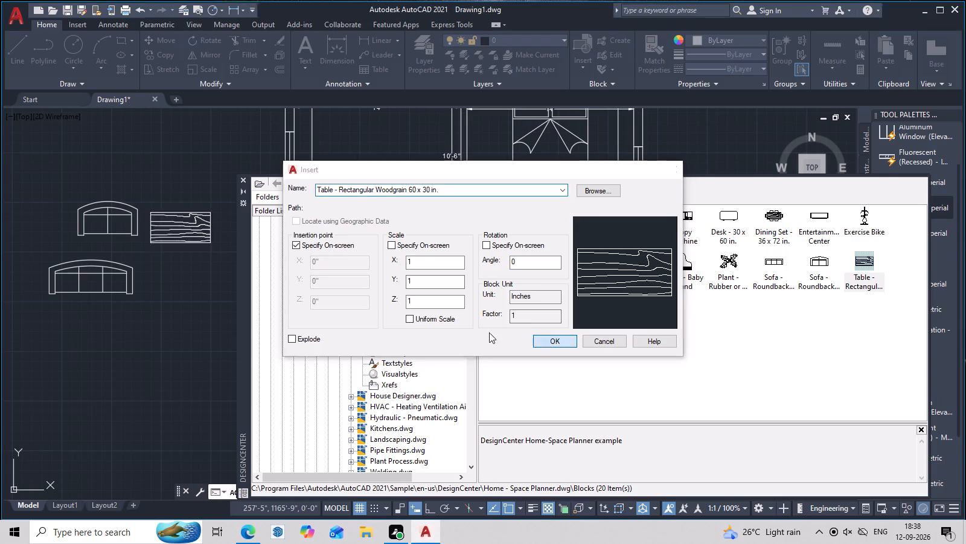
{"action": "left_click", "coordinate": [45, 323]}
{"action": "key", "text": "Escape"}
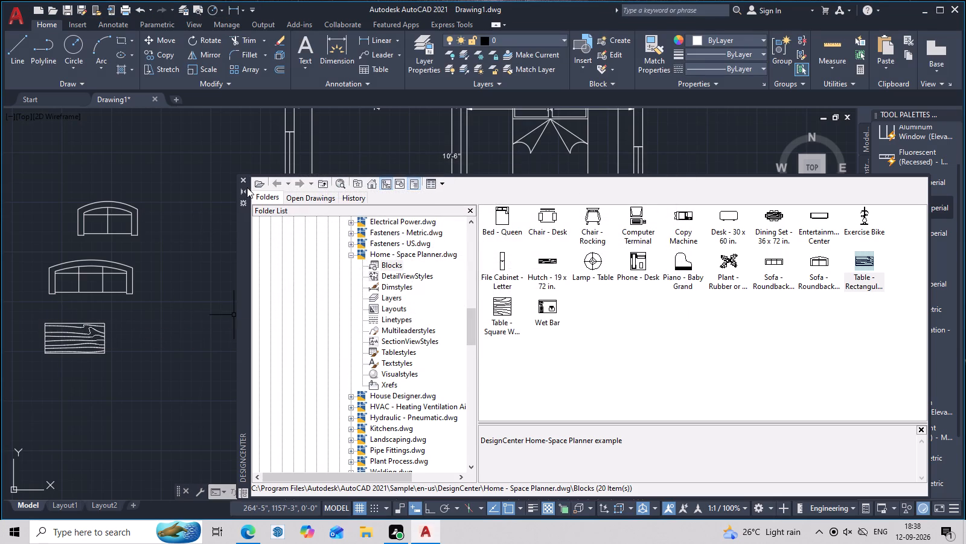
{"action": "left_click", "coordinate": [244, 180]}
Rotate the 7 ft roundback sofa about the insertion point at the middle of its curved back.
{"action": "middle_click_drag", "start_coordinate": [443, 309], "coordinate": [459, 291]}
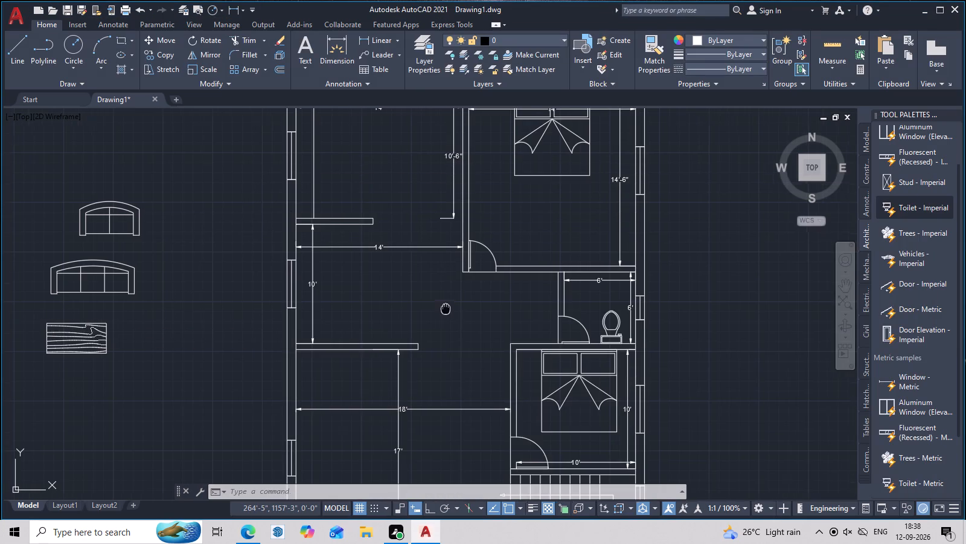
{"action": "middle_click_drag", "start_coordinate": [459, 291], "coordinate": [460, 290]}
{"action": "scroll", "coordinate": [444, 305], "scroll_direction": "down", "scroll_amount": 2}
{"action": "middle_click_drag", "start_coordinate": [443, 318], "coordinate": [447, 347]}
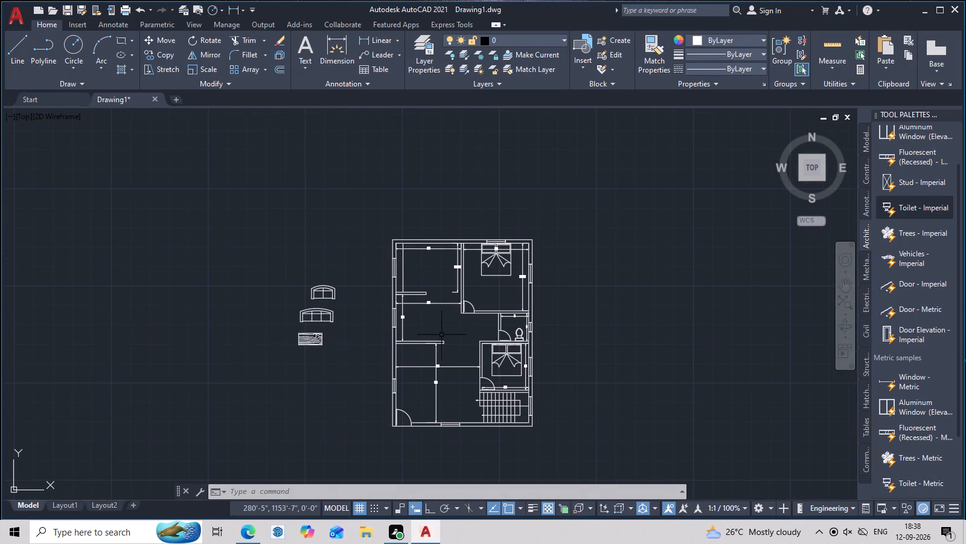
{"action": "scroll", "coordinate": [441, 333], "scroll_direction": "up", "scroll_amount": 2}
{"action": "scroll", "coordinate": [441, 333], "scroll_direction": "down", "scroll_amount": 1}
{"action": "middle_click_drag", "start_coordinate": [433, 346], "coordinate": [446, 300]}
{"action": "scroll", "coordinate": [309, 293], "scroll_direction": "up", "scroll_amount": 1}
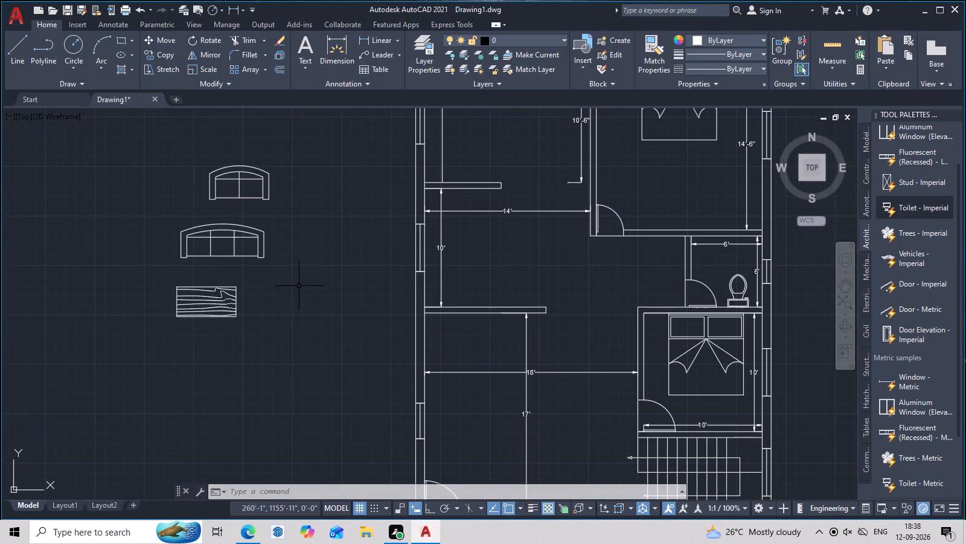
{"action": "left_click", "coordinate": [263, 240]}
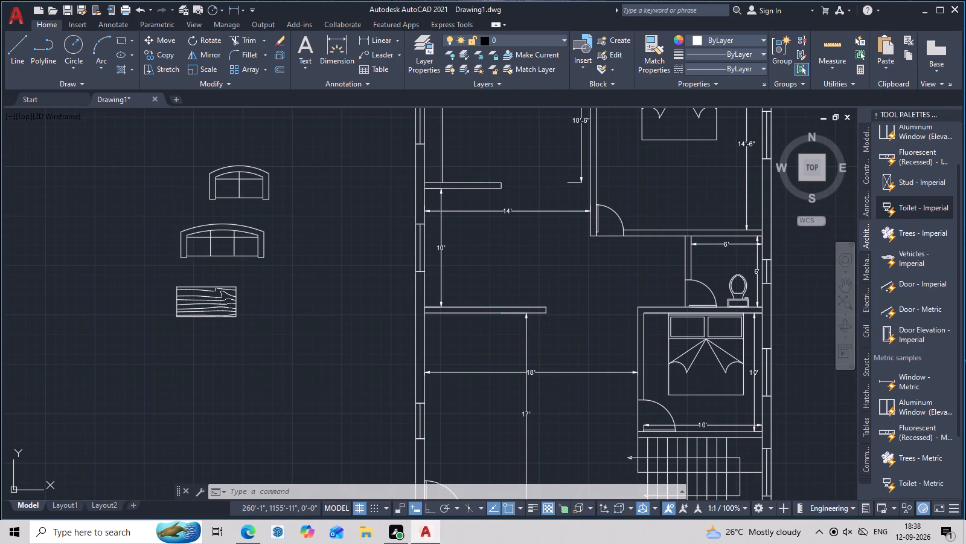
{"action": "key", "text": "r"}
{"action": "type", "text": "o"}
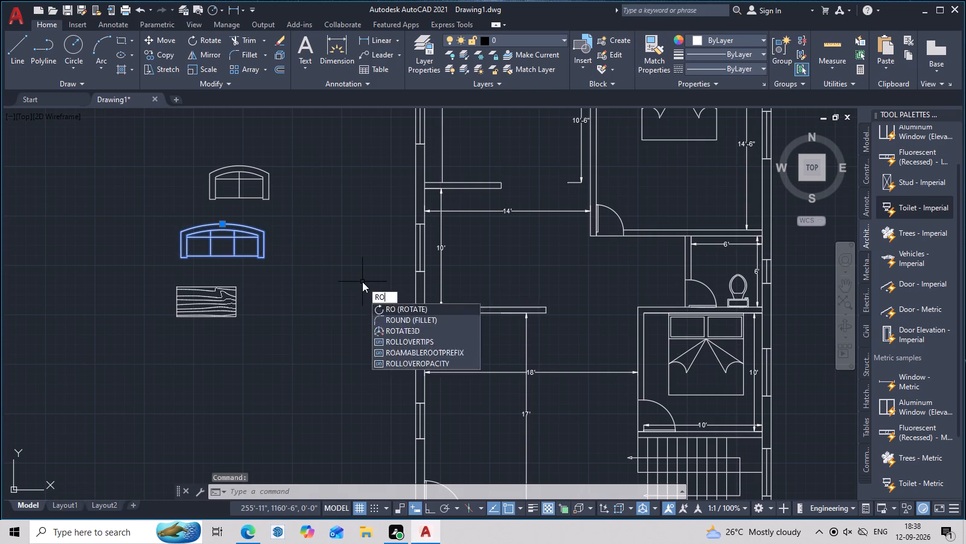
{"action": "key", "text": "space"}
{"action": "left_click", "coordinate": [222, 222]}
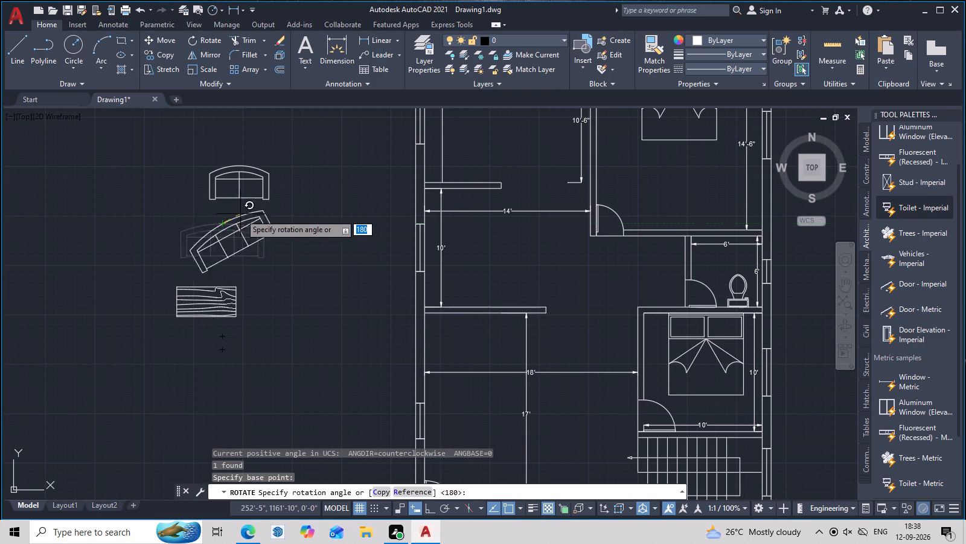
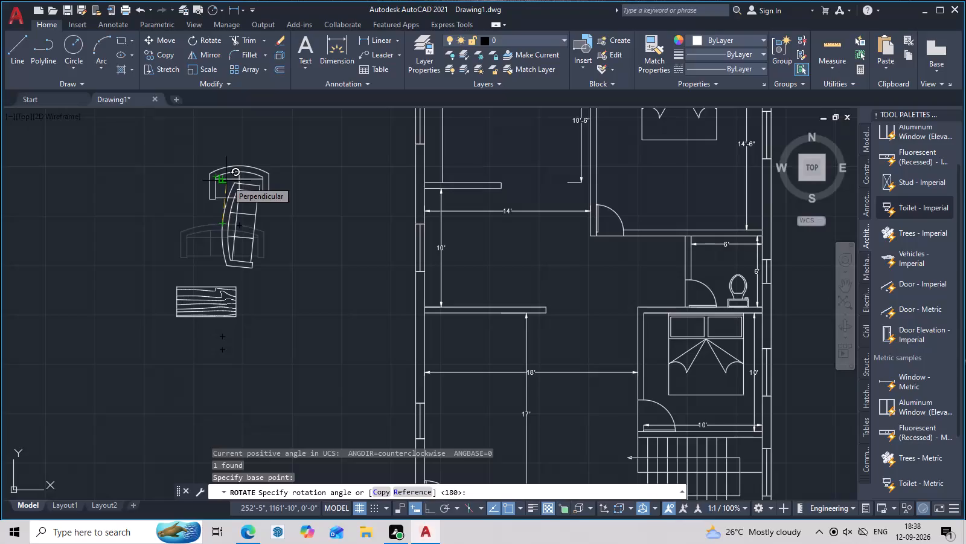
Rotate the three-seat sofa outside the plan to 90 degrees with Ortho on, so it stands vertical.
{"action": "key", "text": "F8"}
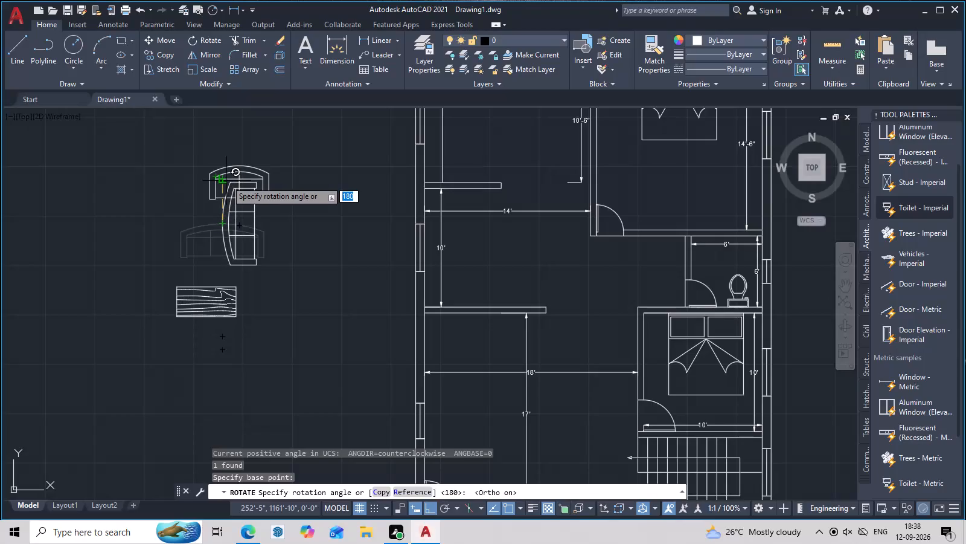
{"action": "left_click", "coordinate": [226, 181]}
Copy the vertical three-seat sofa into the 18' by 17' living room, with its back midpoint against the inner face of the exterior wall.
{"action": "left_click", "coordinate": [255, 215]}
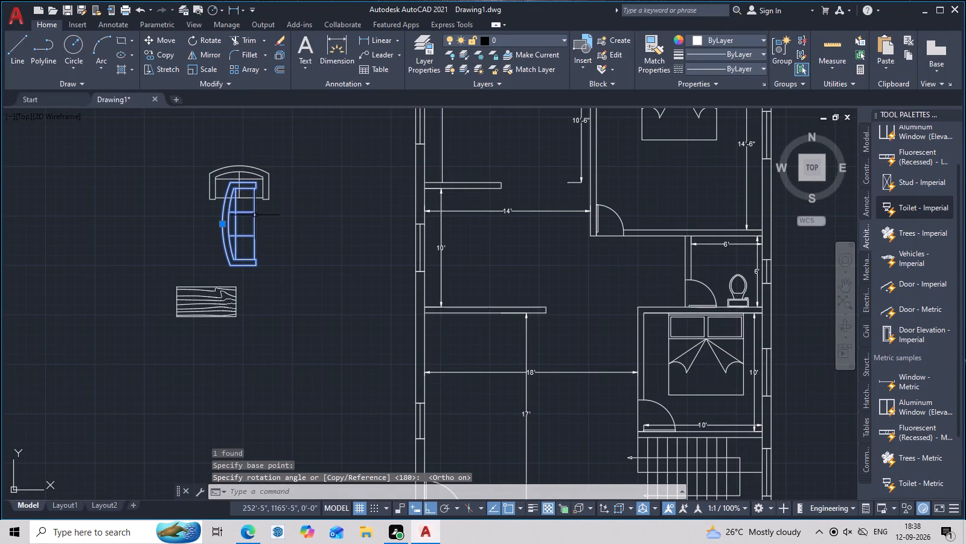
{"action": "key", "text": "c"}
{"action": "type", "text": "o"}
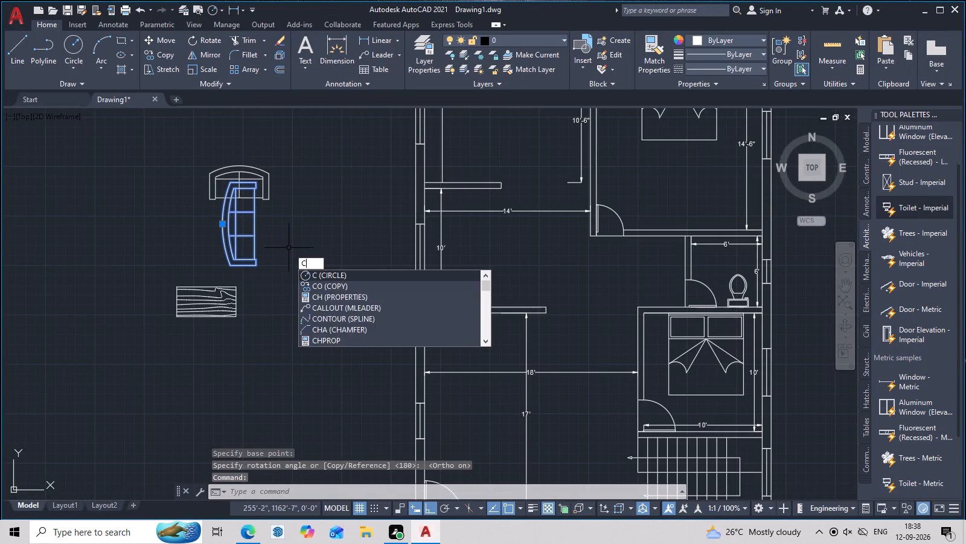
{"action": "key", "text": "space"}
{"action": "left_click", "coordinate": [219, 227]}
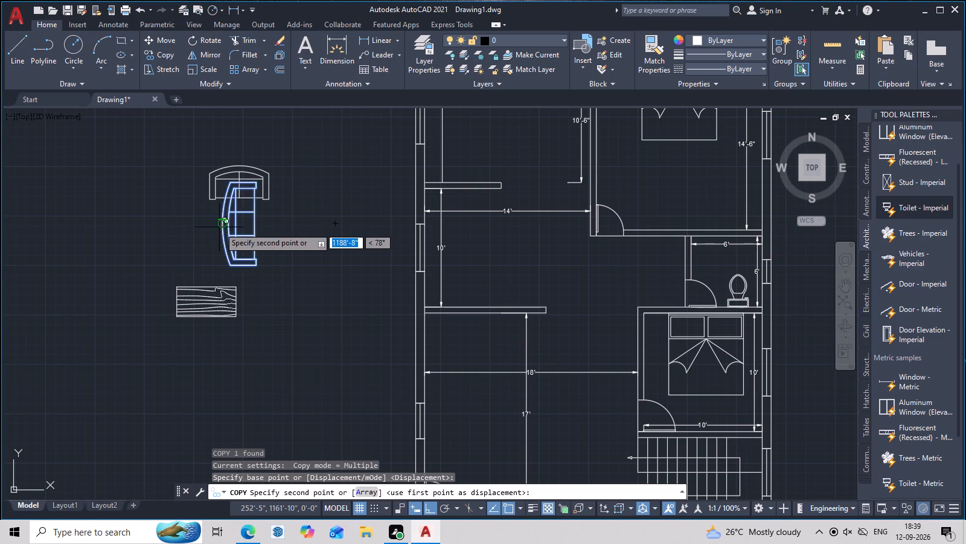
{"action": "key", "text": "F8"}
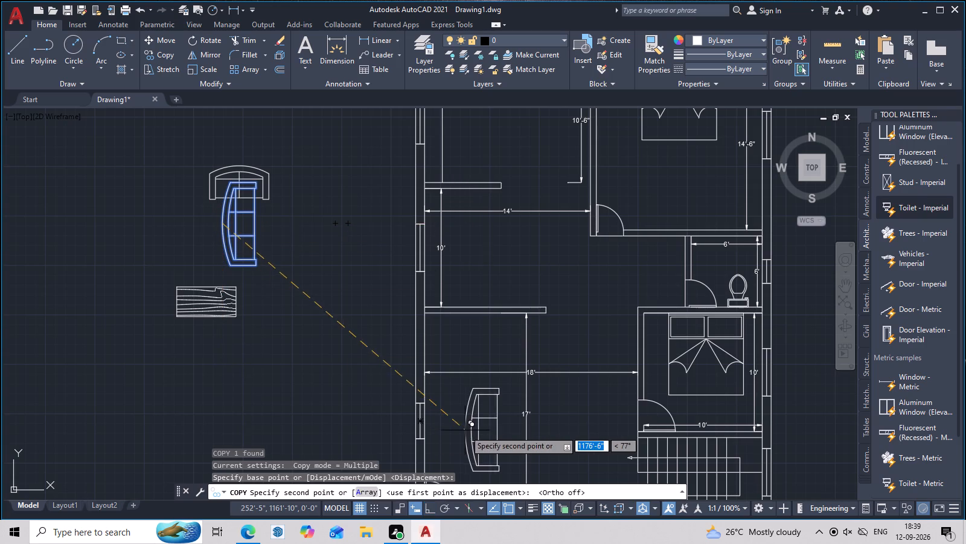
{"action": "scroll", "coordinate": [453, 425], "scroll_direction": "up", "scroll_amount": 3}
{"action": "middle_click_drag", "start_coordinate": [452, 425], "coordinate": [505, 381]}
{"action": "scroll", "coordinate": [474, 375], "scroll_direction": "down", "scroll_amount": 2}
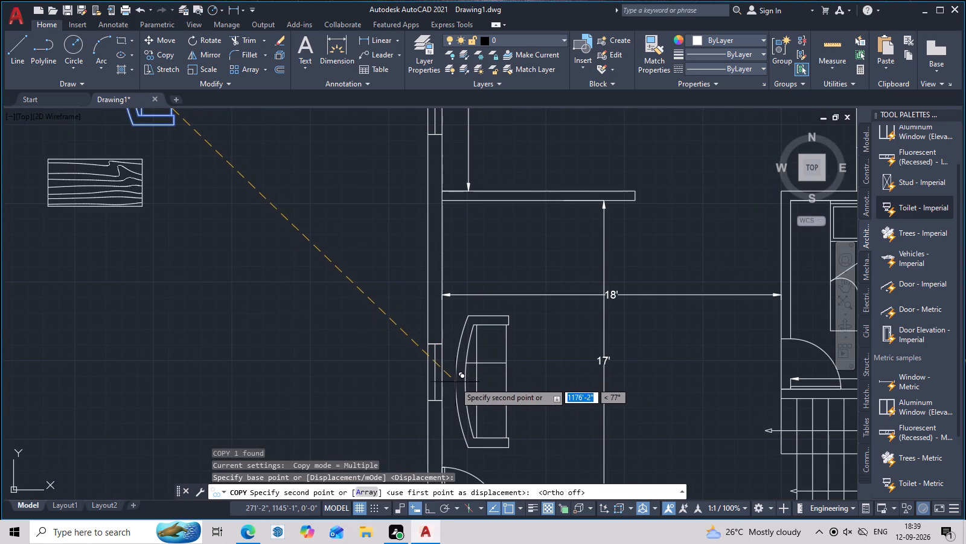
{"action": "left_click", "coordinate": [442, 277]}
{"action": "scroll", "coordinate": [500, 303], "scroll_direction": "down", "scroll_amount": 2}
{"action": "key", "text": "Escape"}
Copy the two-seat sofa into the living room, its back just below the short partition wall and beside the three-seat sofa.
{"action": "middle_click_drag", "start_coordinate": [378, 283], "coordinate": [437, 324]}
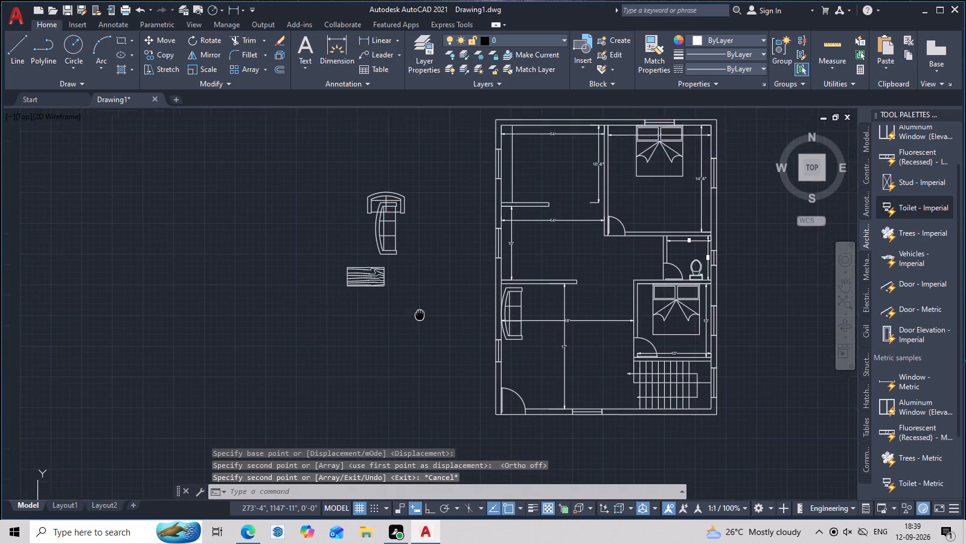
{"action": "middle_click_drag", "start_coordinate": [437, 324], "coordinate": [445, 327]}
{"action": "scroll", "coordinate": [453, 241], "scroll_direction": "up", "scroll_amount": 2}
{"action": "left_click", "coordinate": [439, 207]}
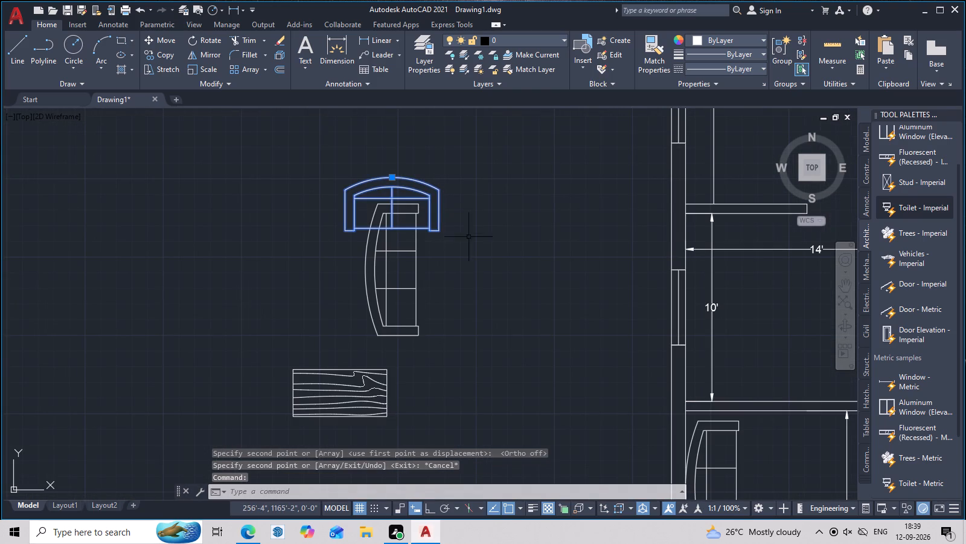
{"action": "type", "text": "co"}
{"action": "key", "text": "space"}
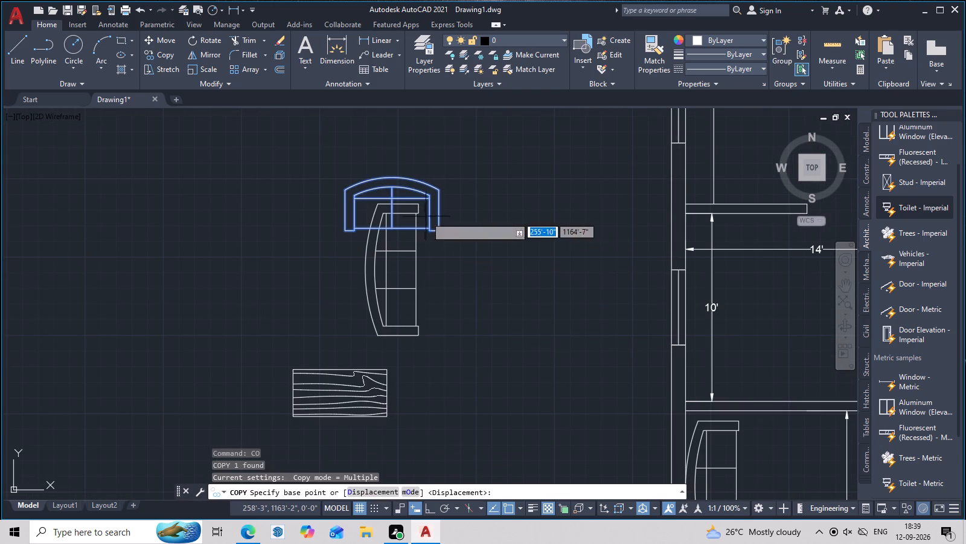
{"action": "left_click", "coordinate": [397, 178]}
{"action": "middle_click_drag", "start_coordinate": [545, 304], "coordinate": [541, 285]}
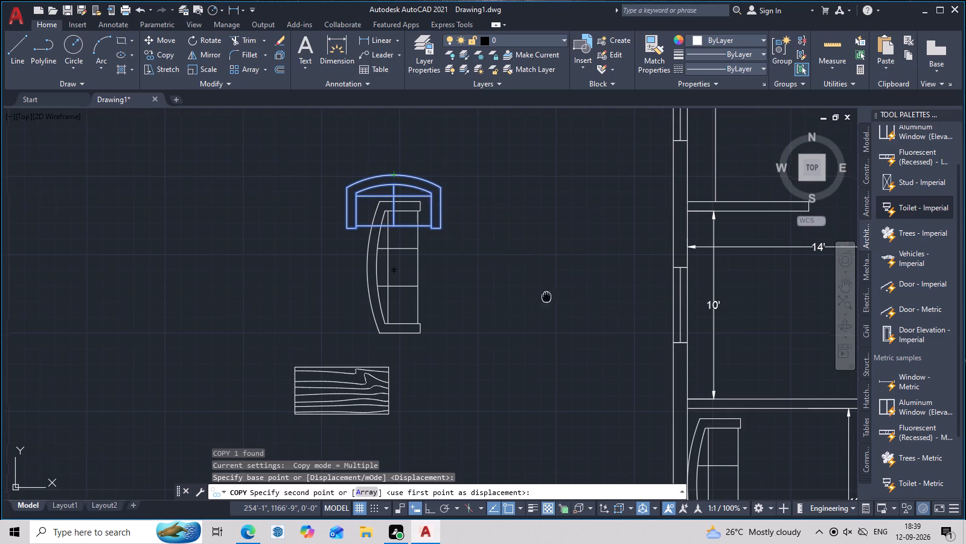
{"action": "middle_click_drag", "start_coordinate": [541, 285], "coordinate": [484, 195]}
{"action": "middle_click_drag", "start_coordinate": [804, 302], "coordinate": [638, 257]}
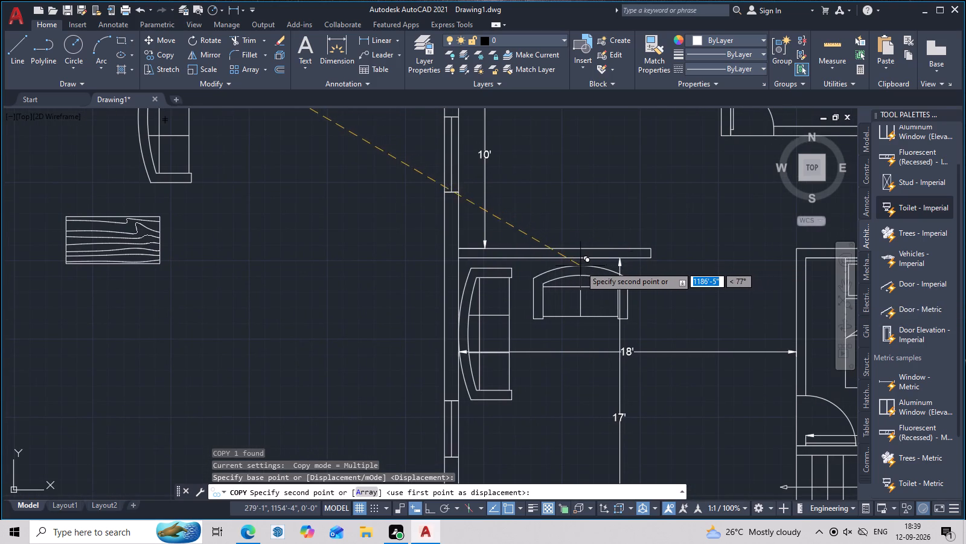
{"action": "scroll", "coordinate": [580, 266], "scroll_direction": "up", "scroll_amount": 1}
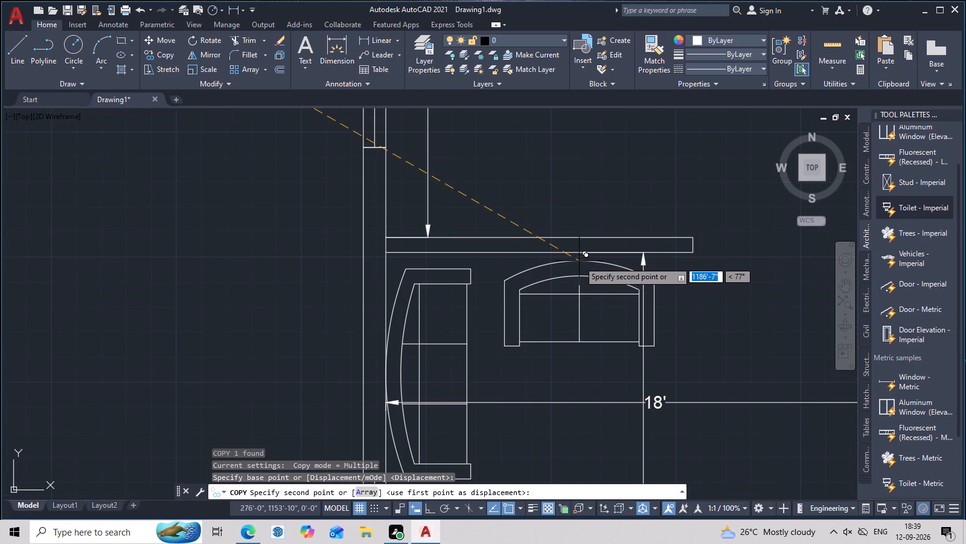
{"action": "left_click", "coordinate": [579, 261]}
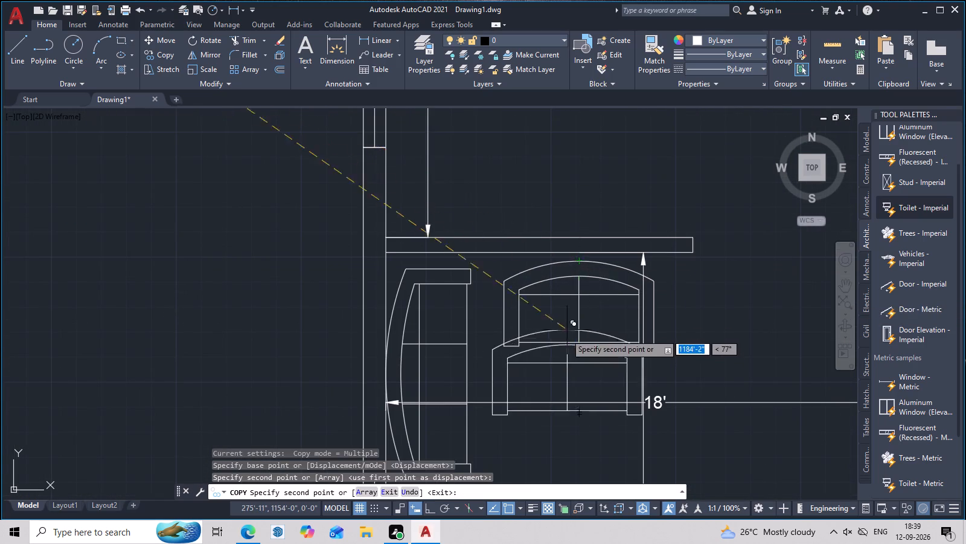
{"action": "scroll", "coordinate": [565, 346], "scroll_direction": "down", "scroll_amount": 1}
{"action": "key", "text": "space"}
Move the living room's three-seat sofa about 1'-10" straight down along the exterior wall.
{"action": "left_click", "coordinate": [504, 409]}
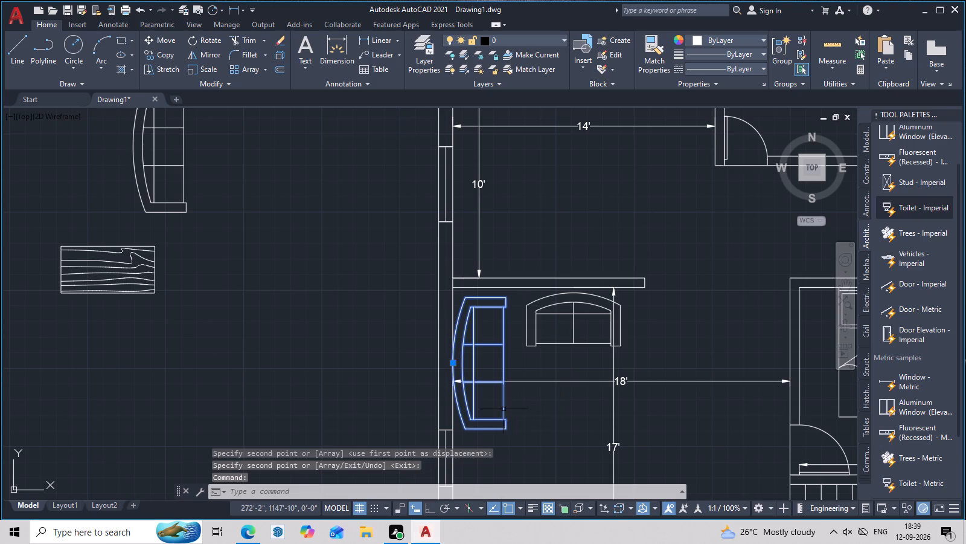
{"action": "type", "text": "m"}
{"action": "key", "text": "space"}
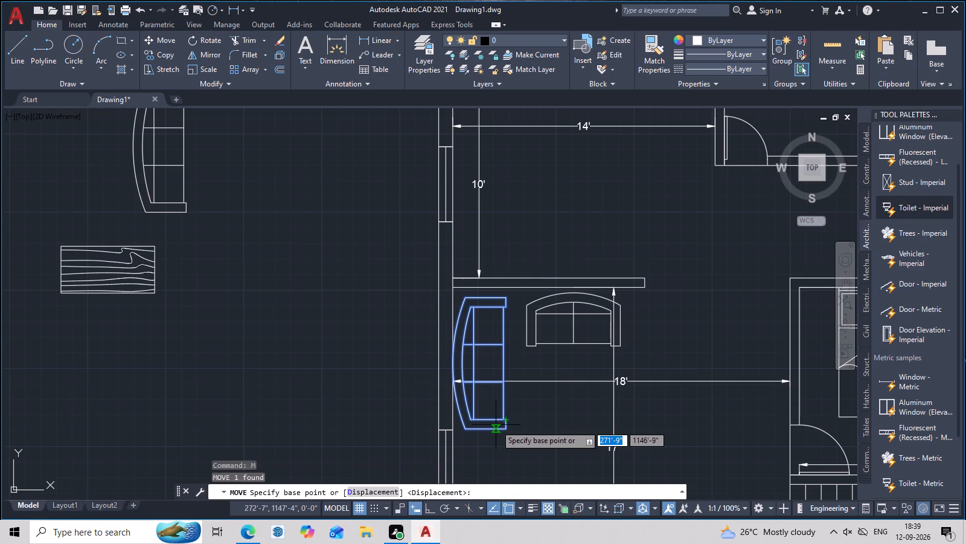
{"action": "left_click", "coordinate": [493, 417]}
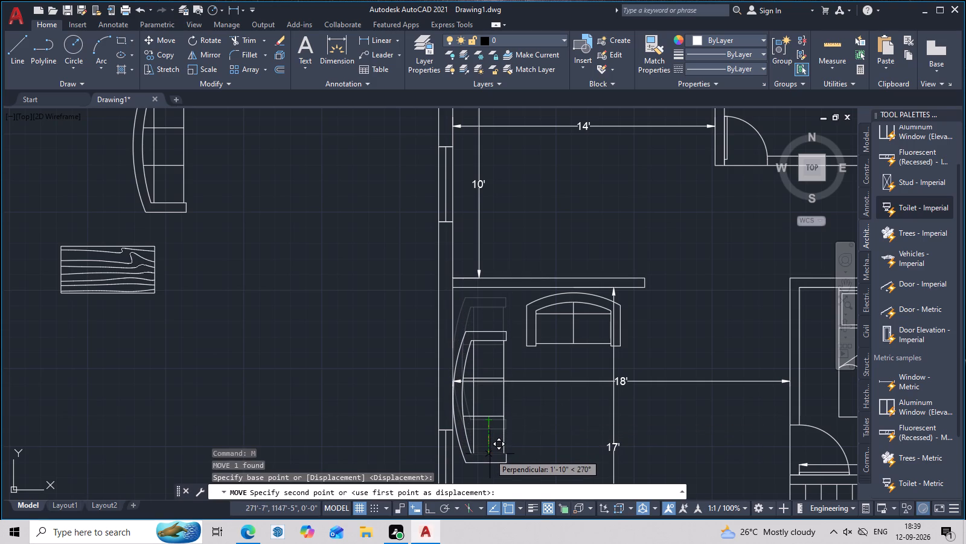
{"action": "scroll", "coordinate": [490, 454], "scroll_direction": "down", "scroll_amount": 1}
{"action": "left_click", "coordinate": [489, 456]}
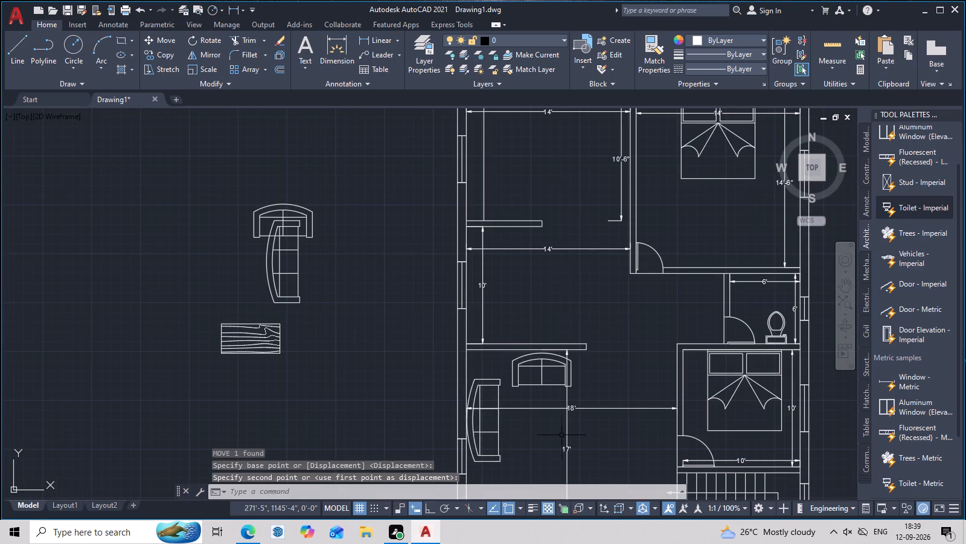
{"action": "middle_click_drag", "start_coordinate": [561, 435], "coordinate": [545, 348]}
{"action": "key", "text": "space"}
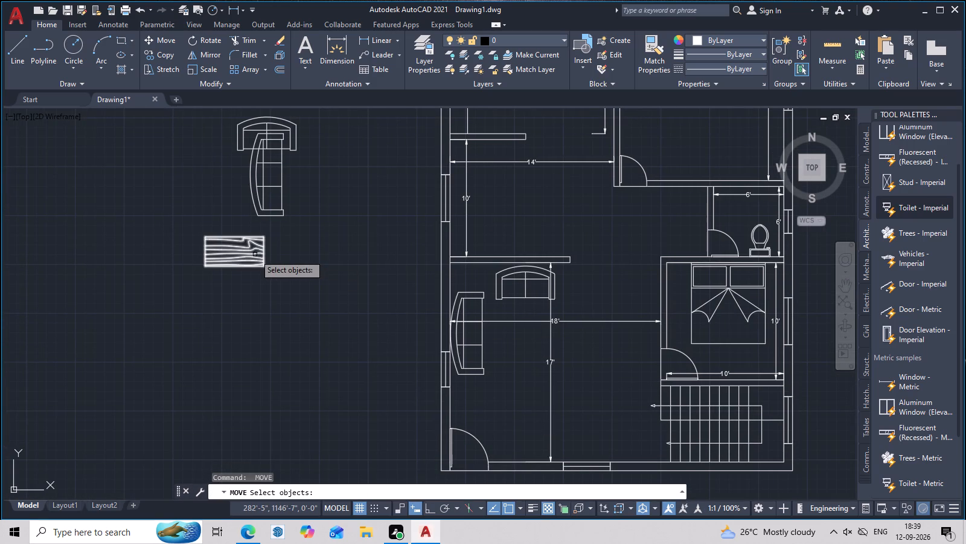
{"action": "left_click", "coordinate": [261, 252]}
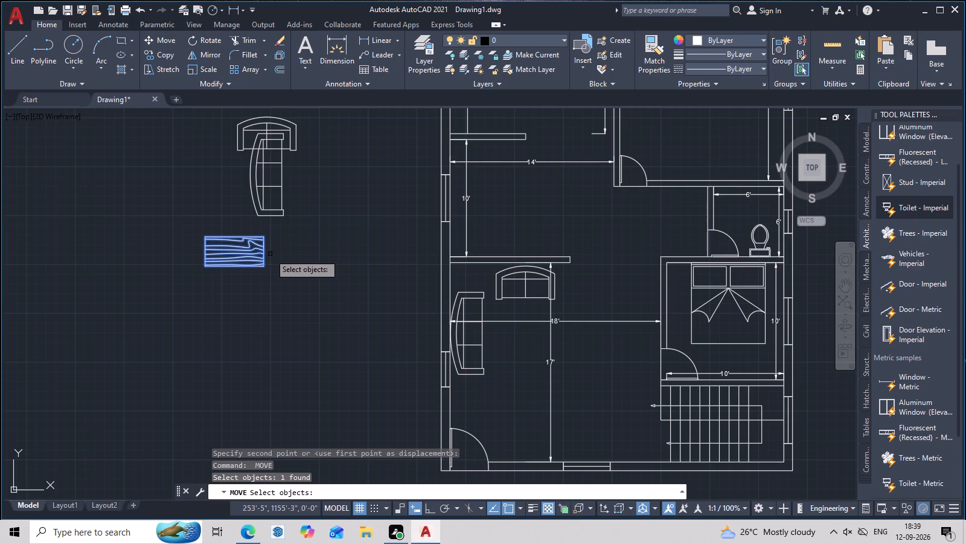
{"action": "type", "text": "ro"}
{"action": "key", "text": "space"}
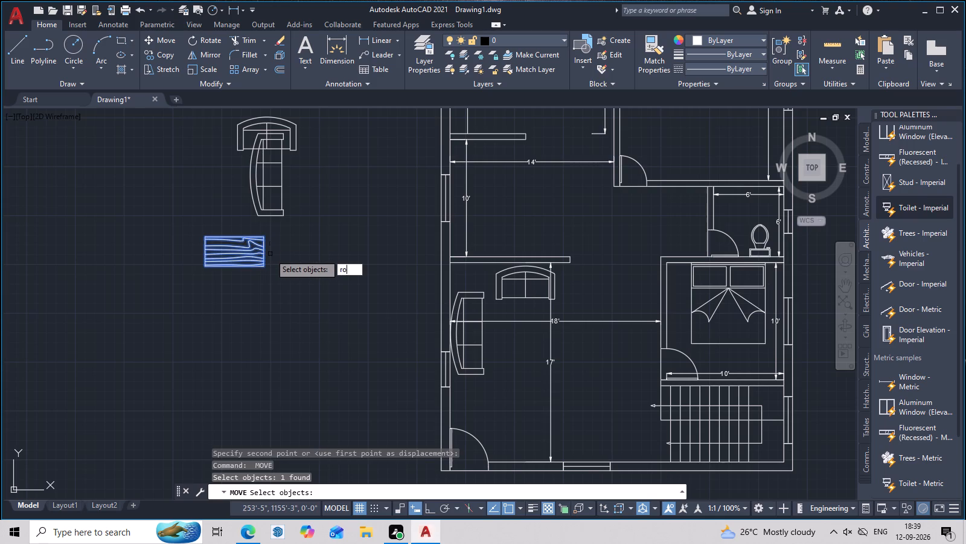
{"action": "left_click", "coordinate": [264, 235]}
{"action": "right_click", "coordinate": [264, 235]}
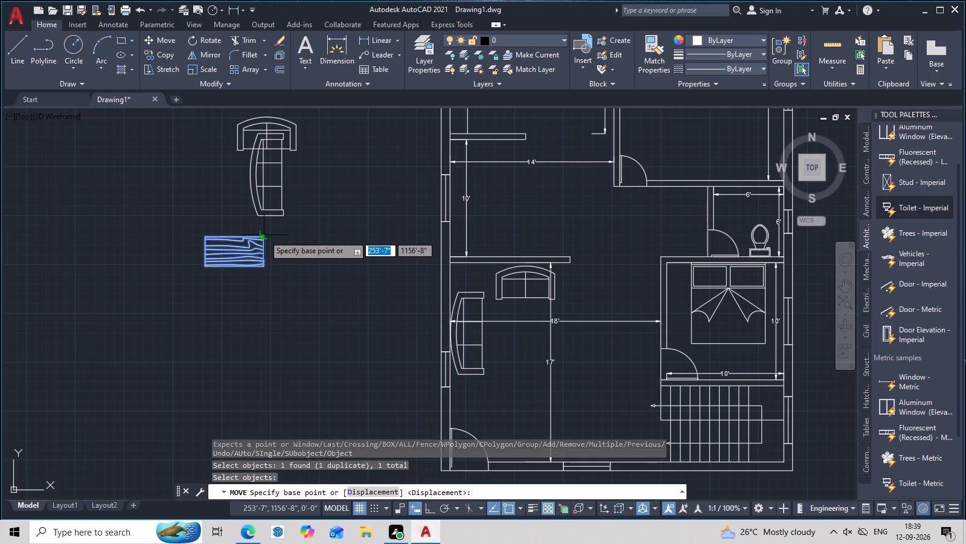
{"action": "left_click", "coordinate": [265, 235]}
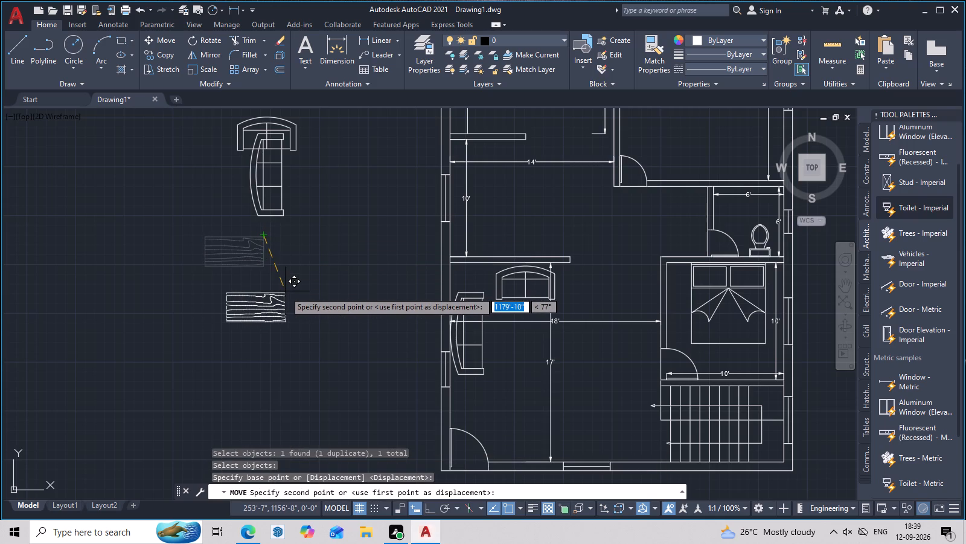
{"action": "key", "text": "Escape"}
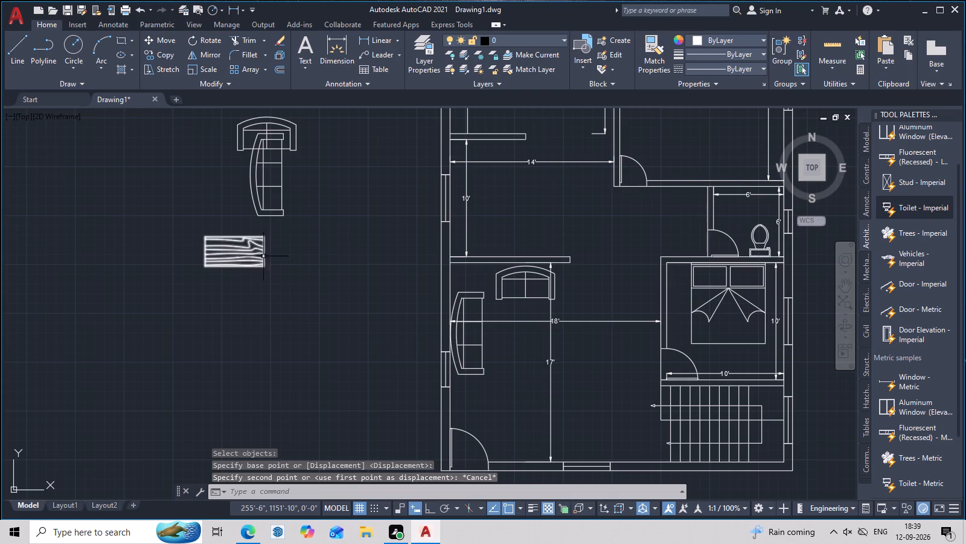
Rotate the wood-grain table outside the plan by 90 degrees about its upper-right corner.
{"action": "left_click", "coordinate": [261, 256]}
{"action": "type", "text": "ro"}
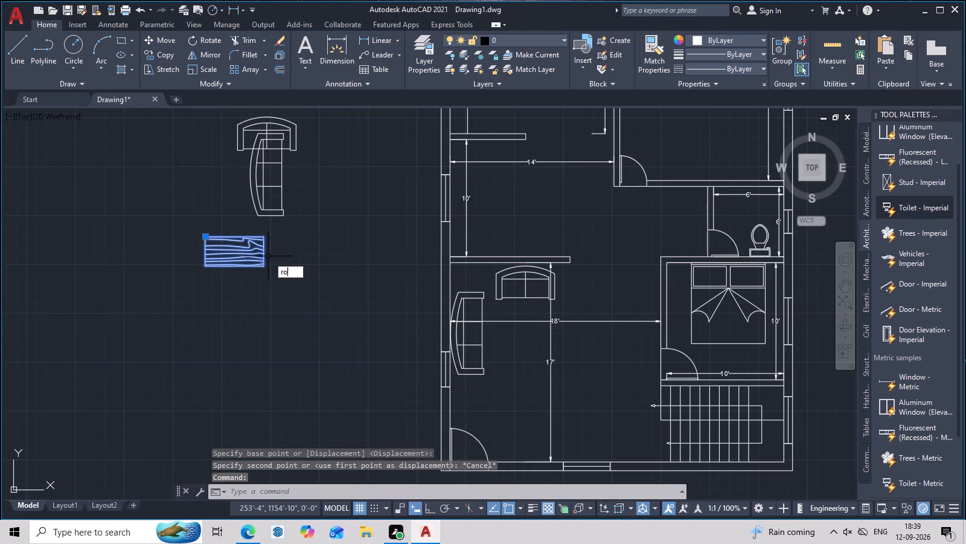
{"action": "key", "text": "space"}
{"action": "left_click", "coordinate": [260, 233]}
{"action": "right_click", "coordinate": [260, 233]}
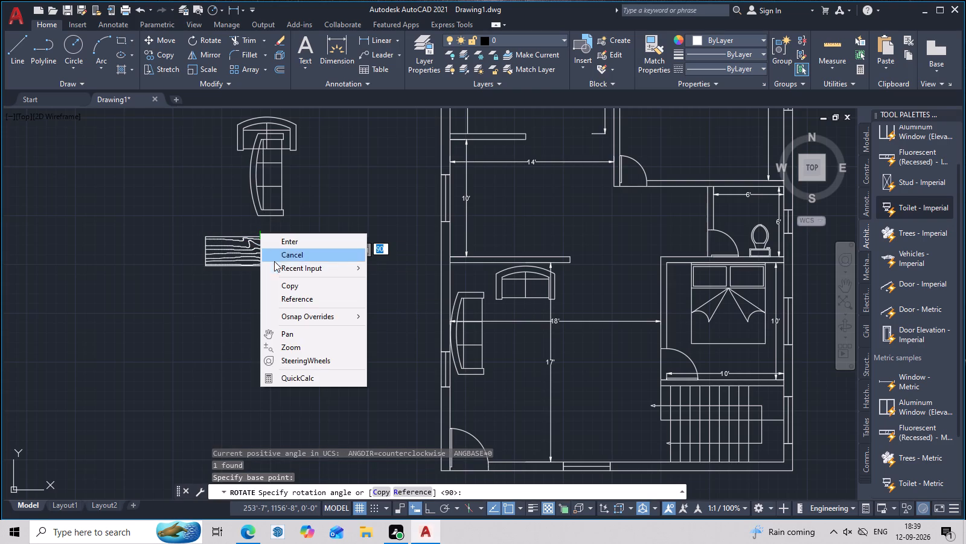
{"action": "left_click", "coordinate": [276, 242]}
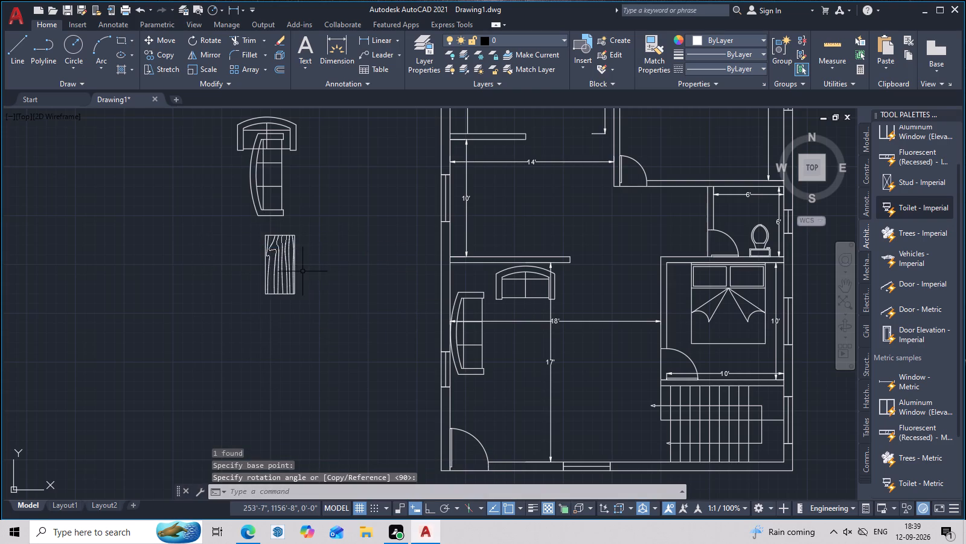
Move the rotated wood-grain table into the living room, beside the three-seat sofa and below the two-seat sofa.
{"action": "left_click", "coordinate": [293, 277]}
{"action": "type", "text": "m"}
{"action": "key", "text": "space"}
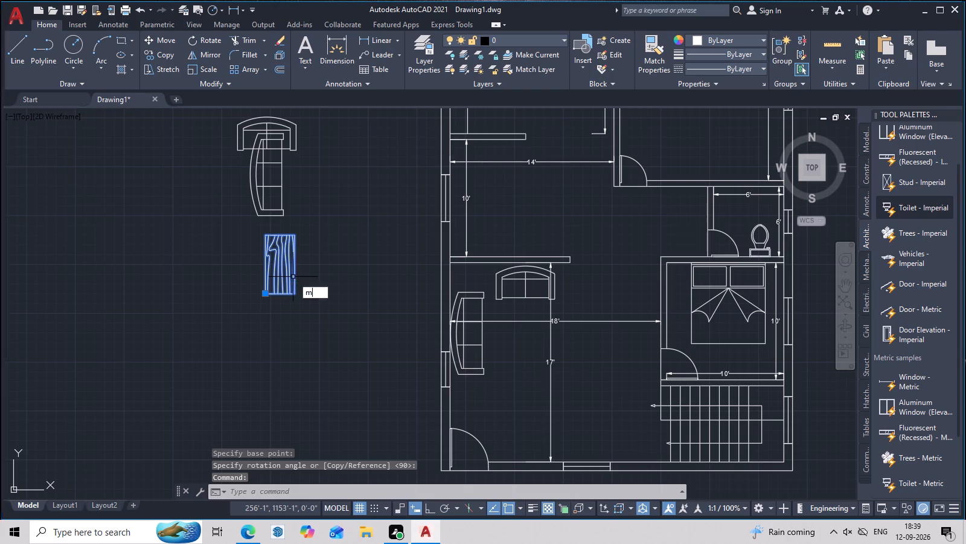
{"action": "left_click", "coordinate": [276, 262]}
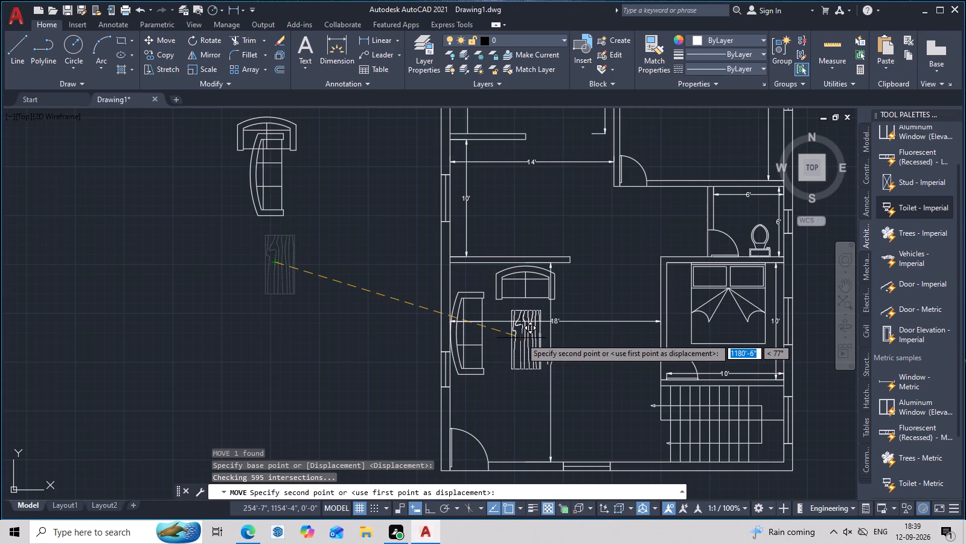
{"action": "left_click", "coordinate": [517, 338]}
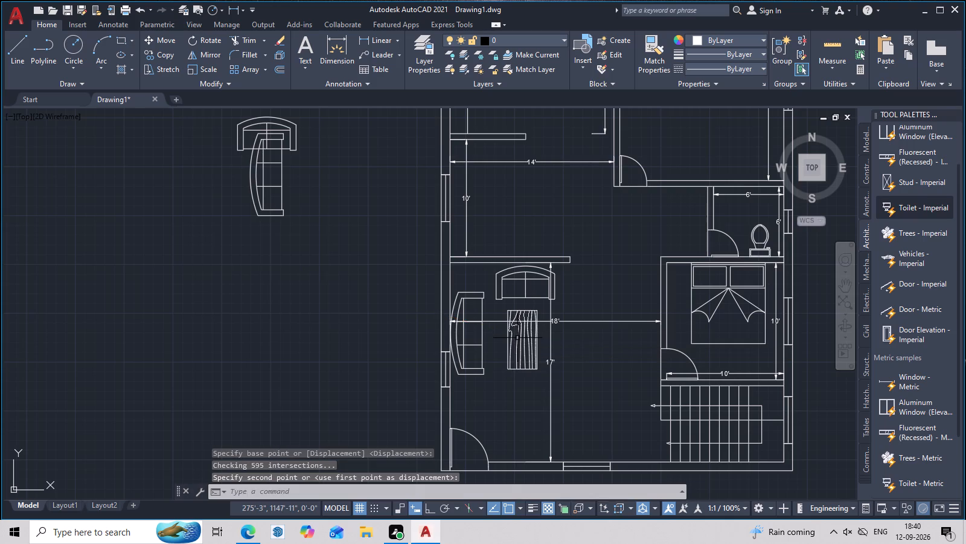
Delete the two leftover original sofas outside the floor plan.
{"action": "scroll", "coordinate": [601, 317], "scroll_direction": "down", "scroll_amount": 2}
{"action": "middle_click_drag", "start_coordinate": [601, 317], "coordinate": [569, 307]}
{"action": "scroll", "coordinate": [566, 306], "scroll_direction": "up", "scroll_amount": 1}
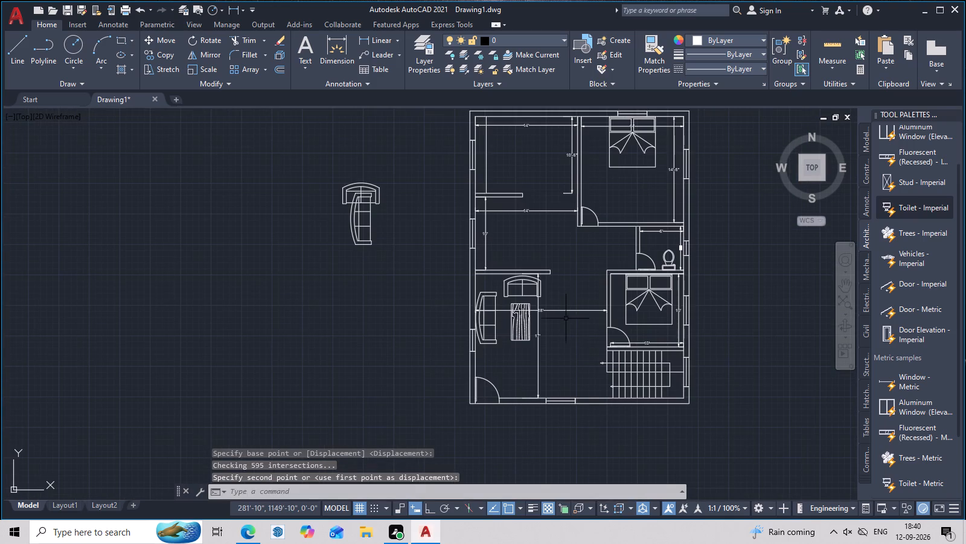
{"action": "middle_click_drag", "start_coordinate": [586, 345], "coordinate": [567, 335]}
{"action": "scroll", "coordinate": [569, 334], "scroll_direction": "up", "scroll_amount": 1}
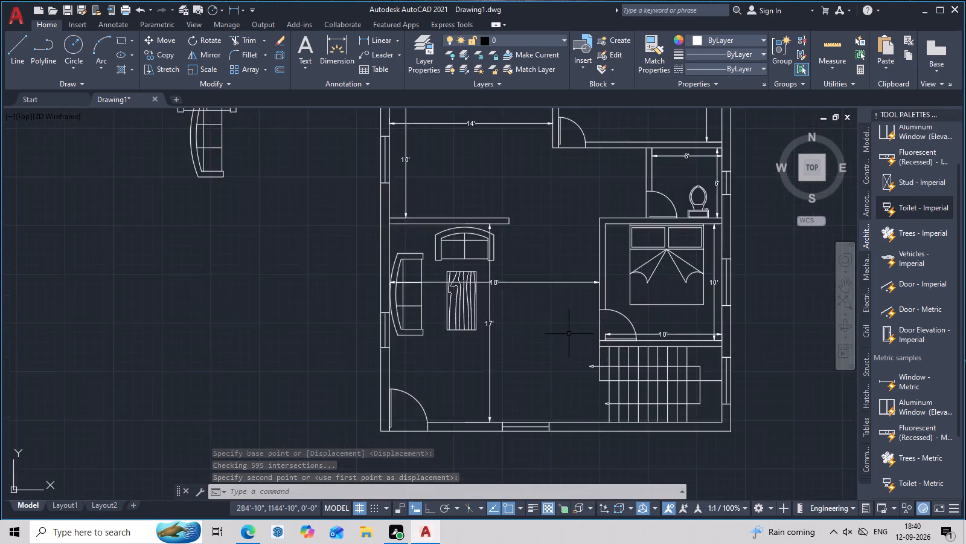
{"action": "scroll", "coordinate": [569, 334], "scroll_direction": "up", "scroll_amount": 1}
{"action": "scroll", "coordinate": [569, 334], "scroll_direction": "down", "scroll_amount": 2}
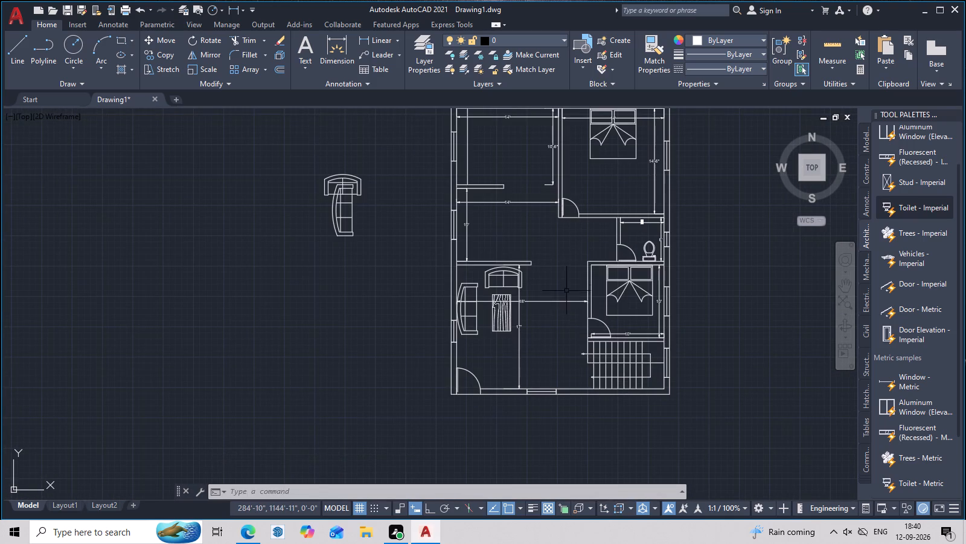
{"action": "left_click_drag", "start_coordinate": [359, 149], "coordinate": [324, 230]}
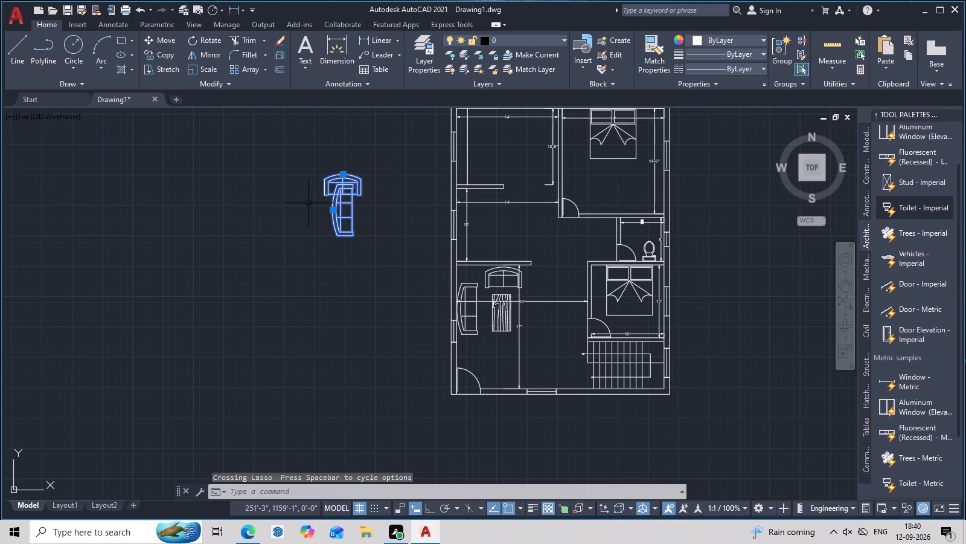
{"action": "key", "text": "Delete"}
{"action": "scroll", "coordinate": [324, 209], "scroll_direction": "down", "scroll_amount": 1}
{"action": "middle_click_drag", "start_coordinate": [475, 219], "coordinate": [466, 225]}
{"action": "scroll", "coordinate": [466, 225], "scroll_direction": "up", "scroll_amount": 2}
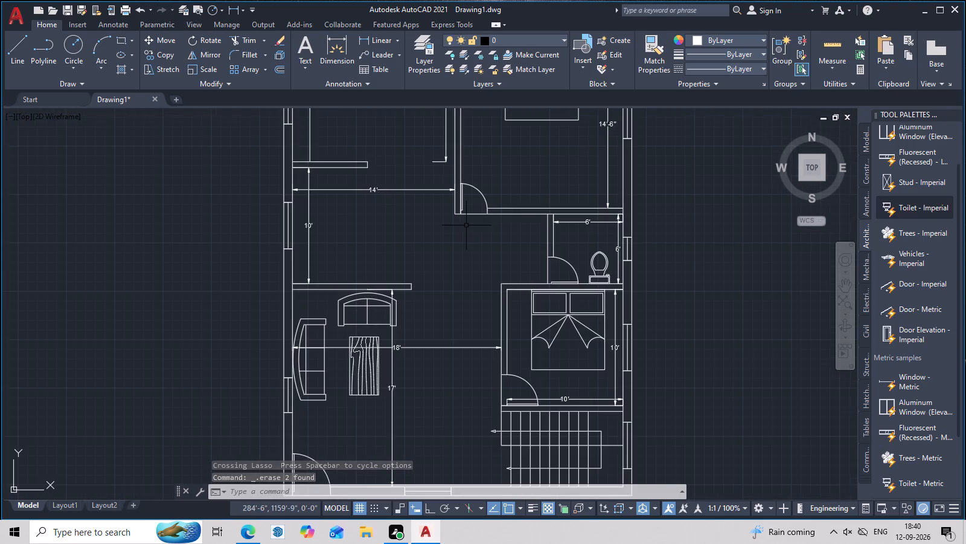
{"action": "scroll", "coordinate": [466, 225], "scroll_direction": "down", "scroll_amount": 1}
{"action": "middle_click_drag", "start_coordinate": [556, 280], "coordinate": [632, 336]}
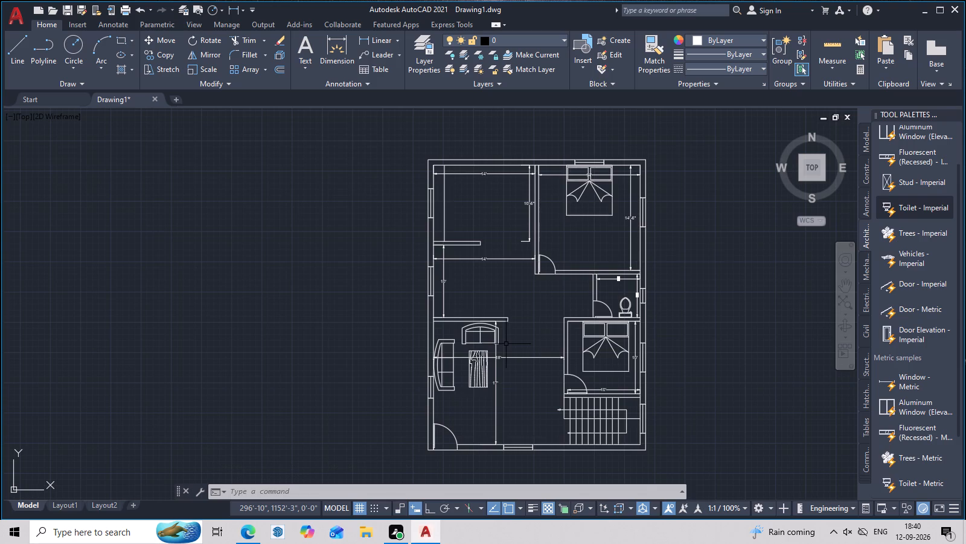
Insert the "Sink-double - 36 in top" block from the Kitchens.dwg blocks in DesignCenter into the empty area outside the floor plan.
{"action": "key", "text": "ctrl+2"}
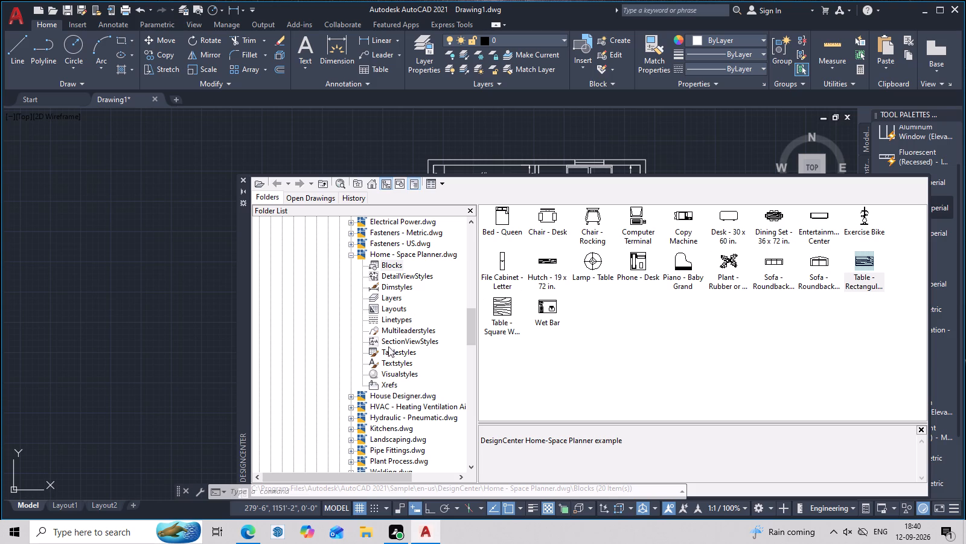
{"action": "scroll", "coordinate": [394, 275], "scroll_direction": "up", "scroll_amount": 3}
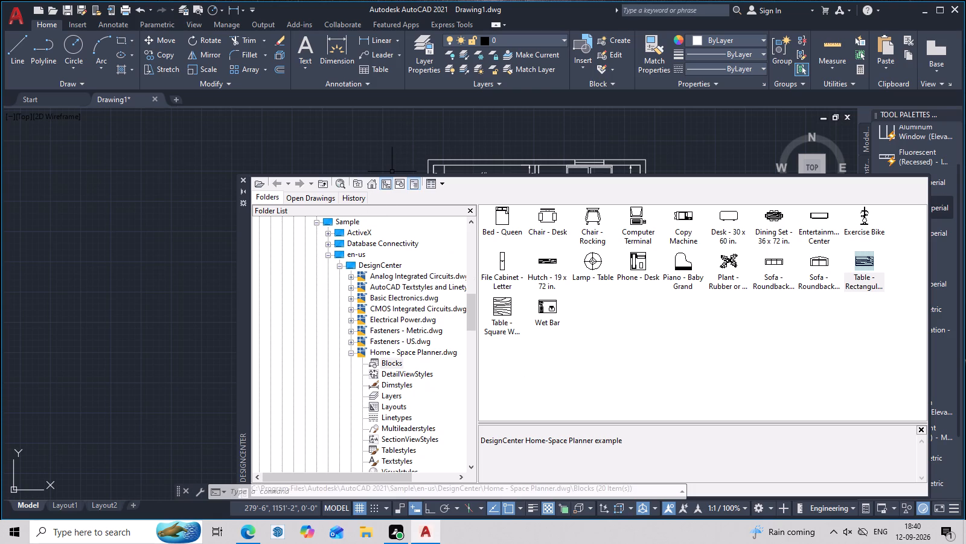
{"action": "scroll", "coordinate": [387, 363], "scroll_direction": "down", "scroll_amount": 3}
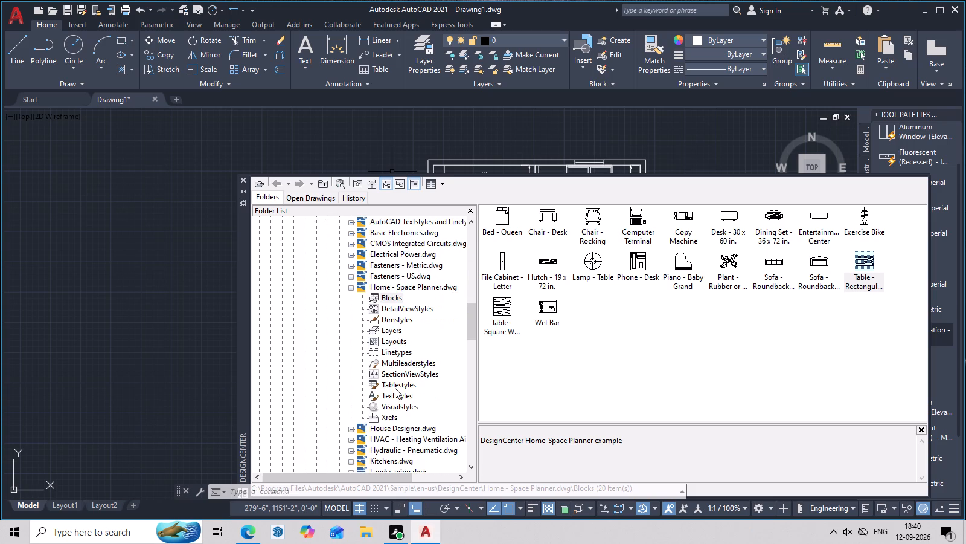
{"action": "left_click", "coordinate": [406, 427]}
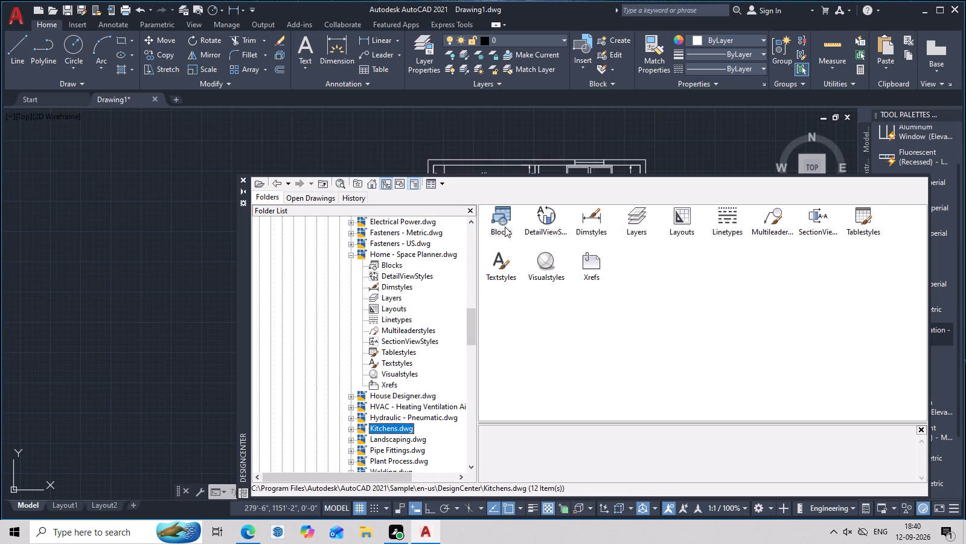
{"action": "left_click", "coordinate": [505, 227]}
{"action": "double_click", "coordinate": [507, 225]}
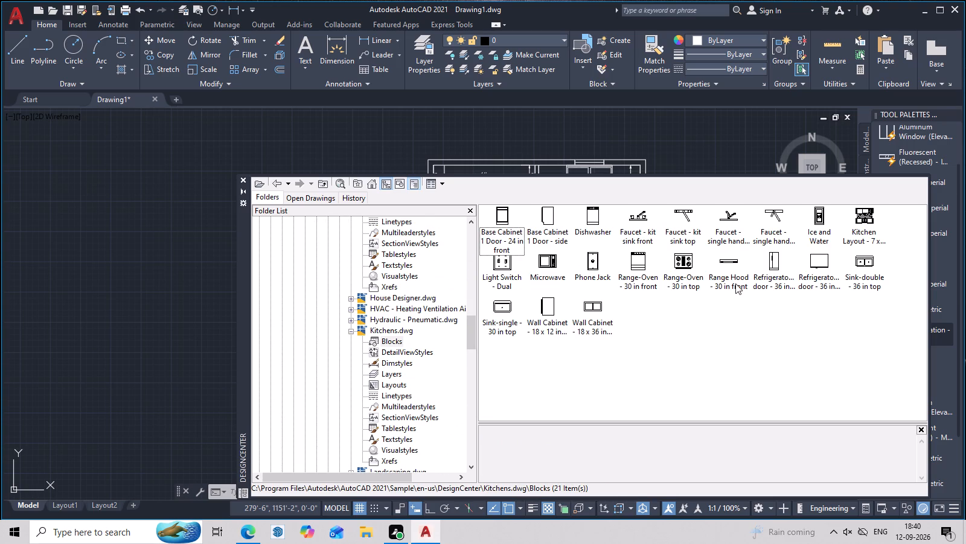
{"action": "left_click_drag", "start_coordinate": [867, 261], "coordinate": [332, 267]}
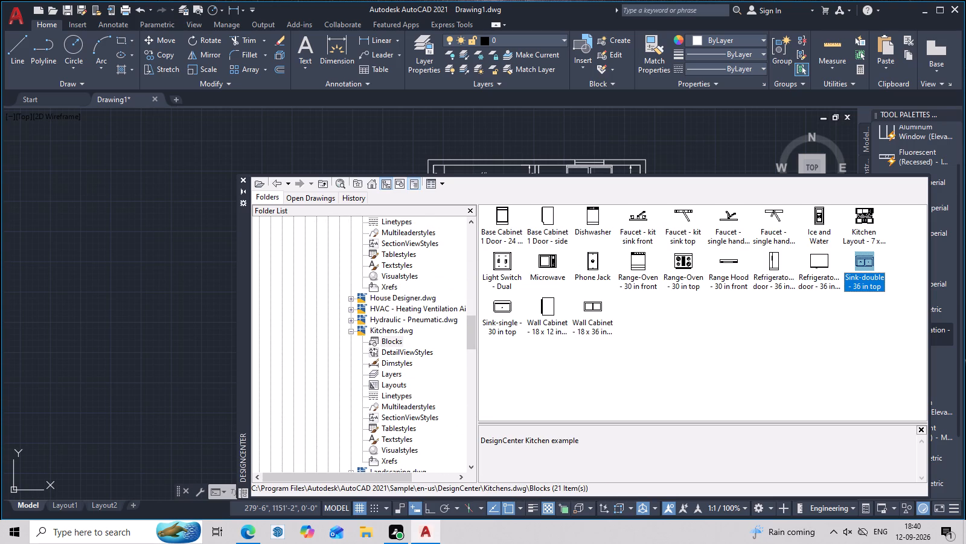
{"action": "left_click_drag", "start_coordinate": [332, 267], "coordinate": [142, 268]}
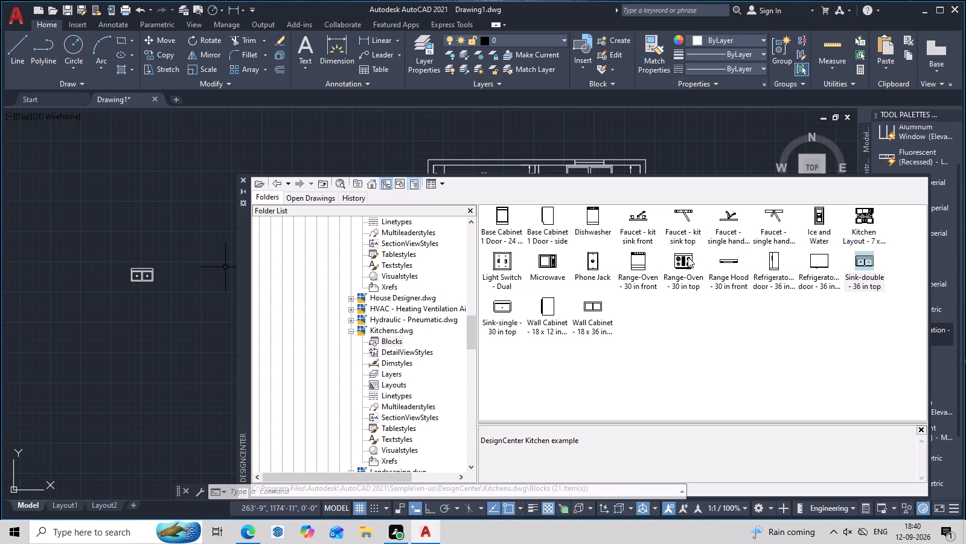
Insert the "Range-Oven - 30 in top" block above the sink outside the plan, then close DesignCenter.
{"action": "left_click_drag", "start_coordinate": [688, 257], "coordinate": [156, 207]}
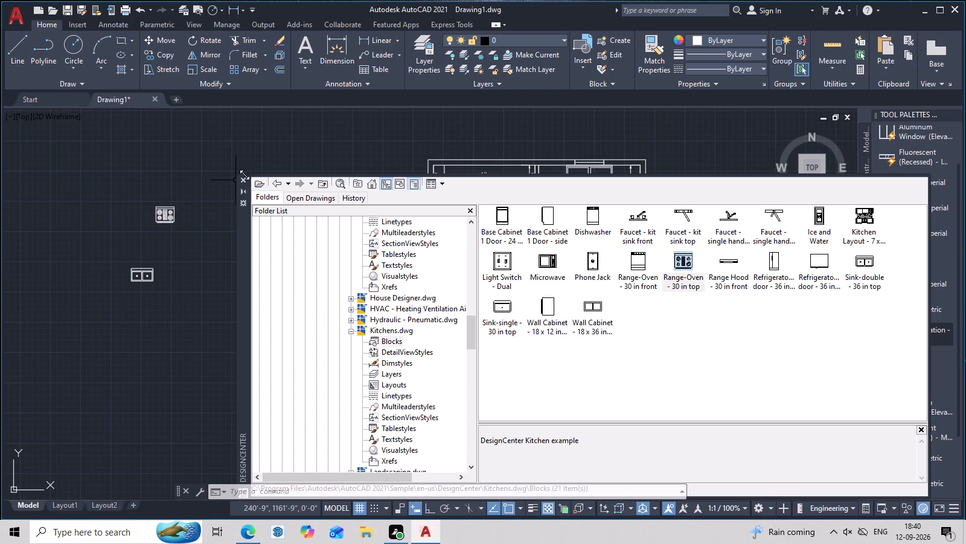
{"action": "left_click", "coordinate": [243, 178]}
Rotate the double sink outside the plan by 90 degrees about its upper-right corner, with Ortho on.
{"action": "scroll", "coordinate": [145, 308], "scroll_direction": "up", "scroll_amount": 2}
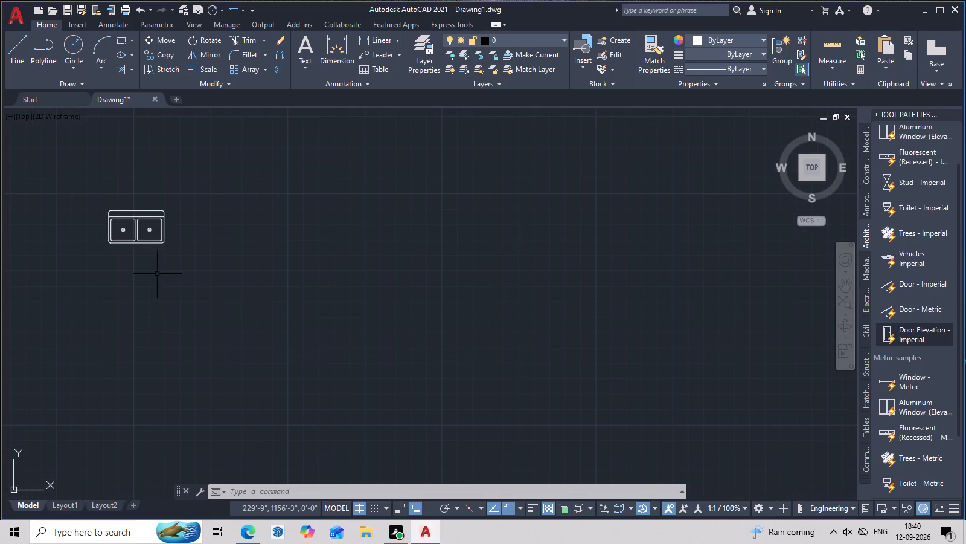
{"action": "left_click", "coordinate": [161, 216]}
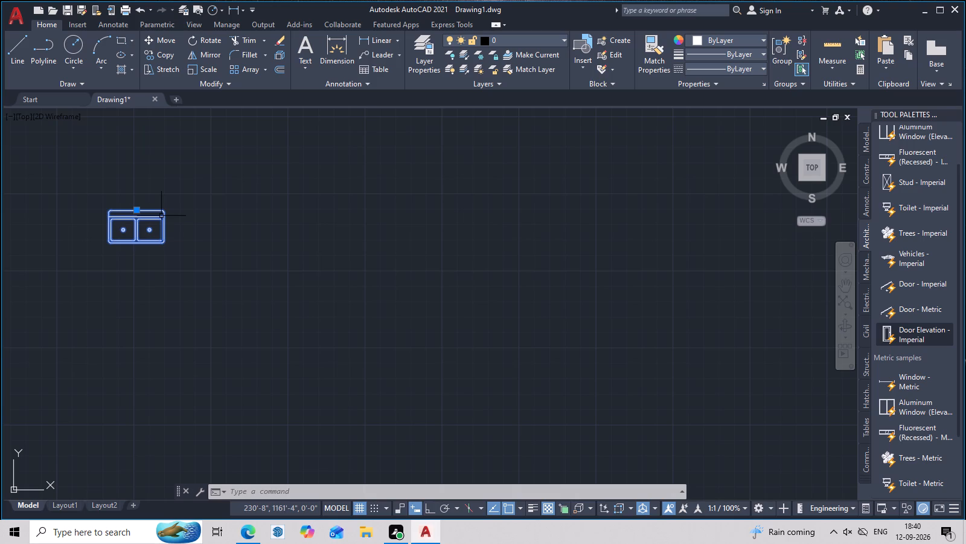
{"action": "type", "text": "ro"}
{"action": "key", "text": "space"}
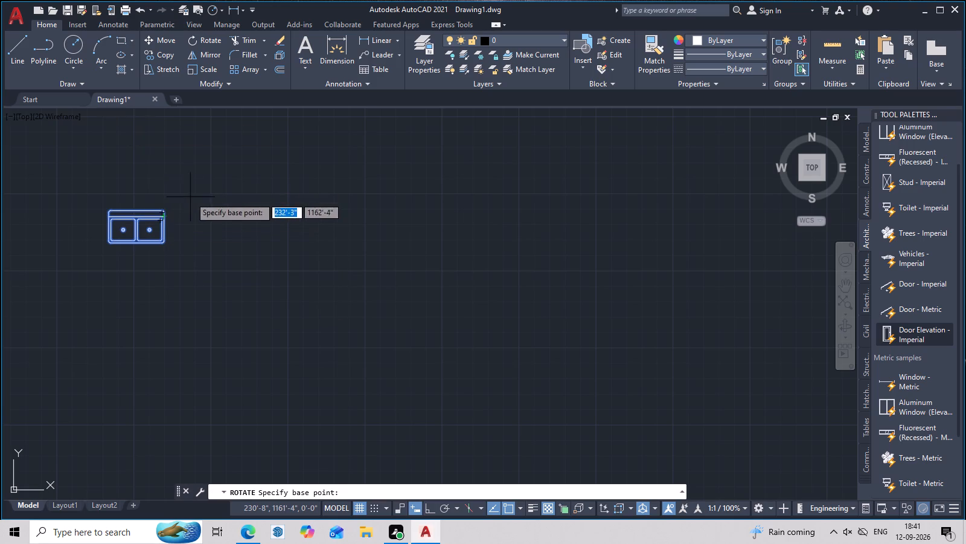
{"action": "scroll", "coordinate": [190, 197], "scroll_direction": "up", "scroll_amount": 3}
{"action": "left_click", "coordinate": [82, 250]}
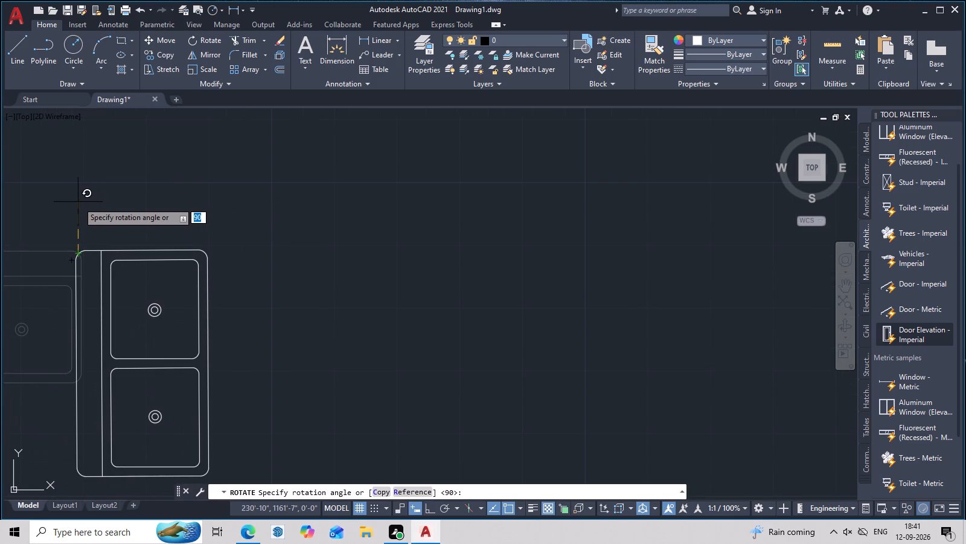
{"action": "key", "text": "F8"}
{"action": "left_click", "coordinate": [78, 202]}
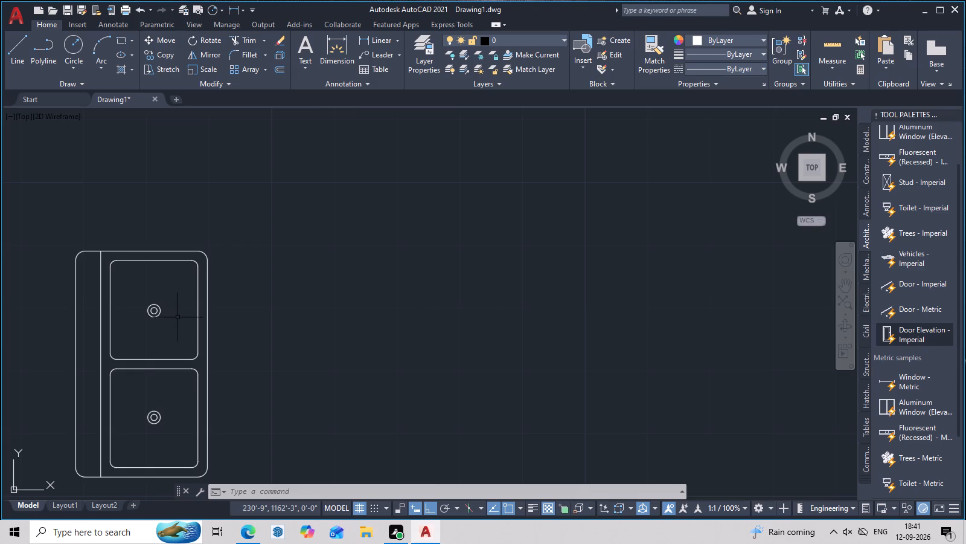
Scale down the rotated double sink freehand about its lower-right corner.
{"action": "scroll", "coordinate": [185, 318], "scroll_direction": "down", "scroll_amount": 1}
{"action": "left_click", "coordinate": [200, 337]}
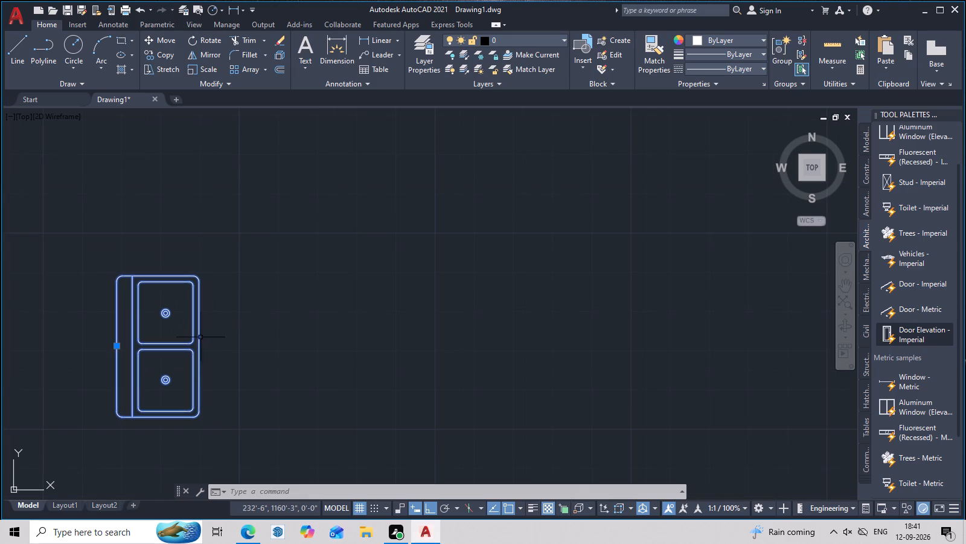
{"action": "key", "text": "s"}
{"action": "type", "text": "c"}
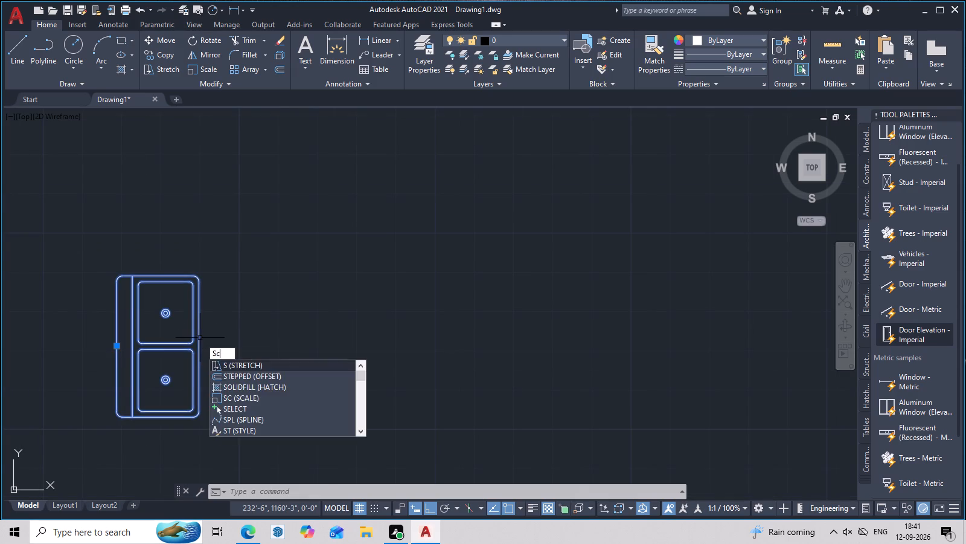
{"action": "key", "text": "space"}
{"action": "left_click", "coordinate": [194, 415]}
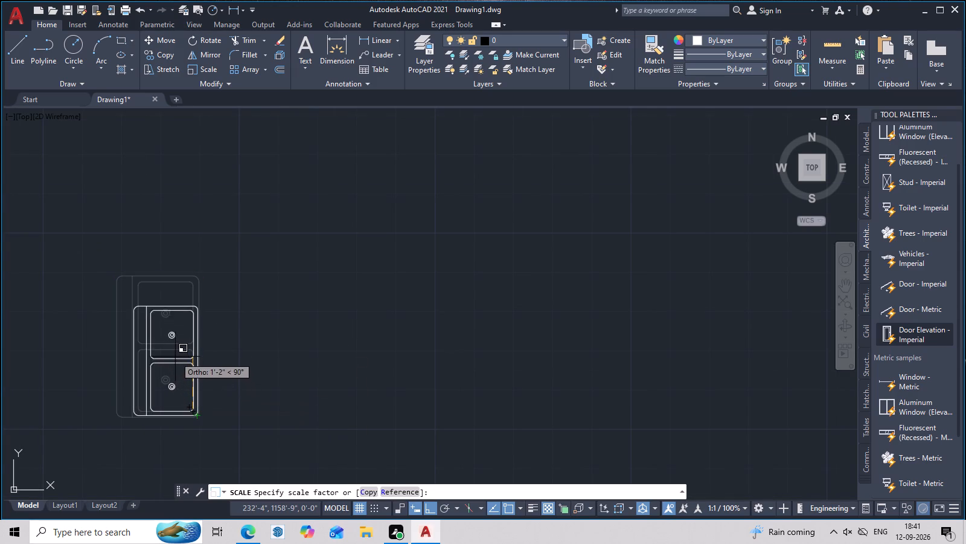
{"action": "left_click", "coordinate": [176, 363]}
Rotate the range-oven block outside the plan by 90 degrees about its upper-right corner.
{"action": "scroll", "coordinate": [199, 352], "scroll_direction": "down", "scroll_amount": 3}
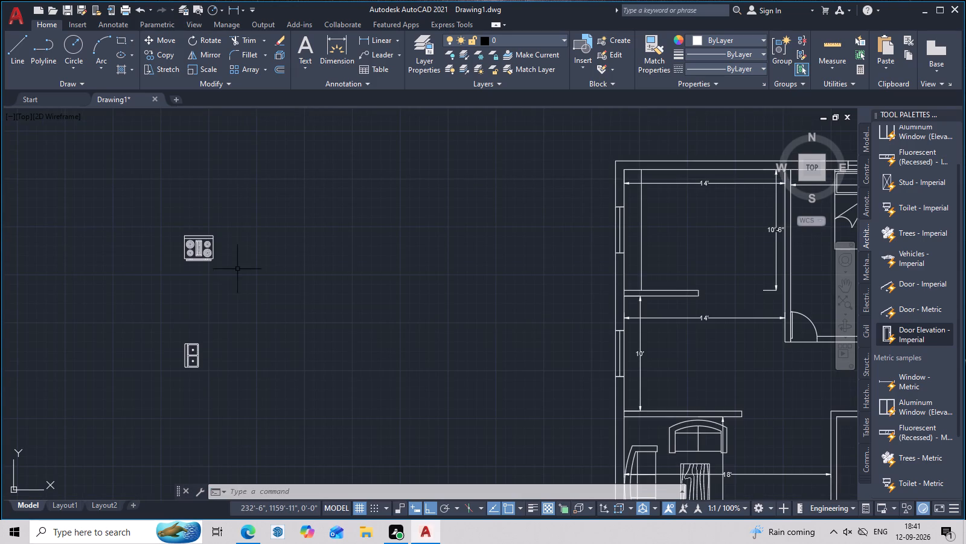
{"action": "left_click", "coordinate": [214, 250]}
{"action": "key", "text": "r"}
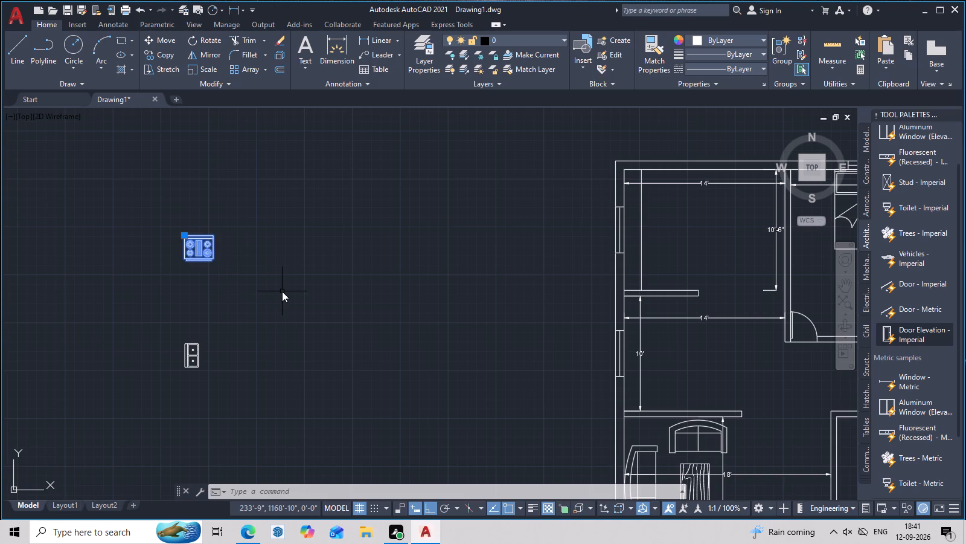
{"action": "type", "text": "o"}
{"action": "key", "text": "space"}
{"action": "scroll", "coordinate": [229, 227], "scroll_direction": "up", "scroll_amount": 2}
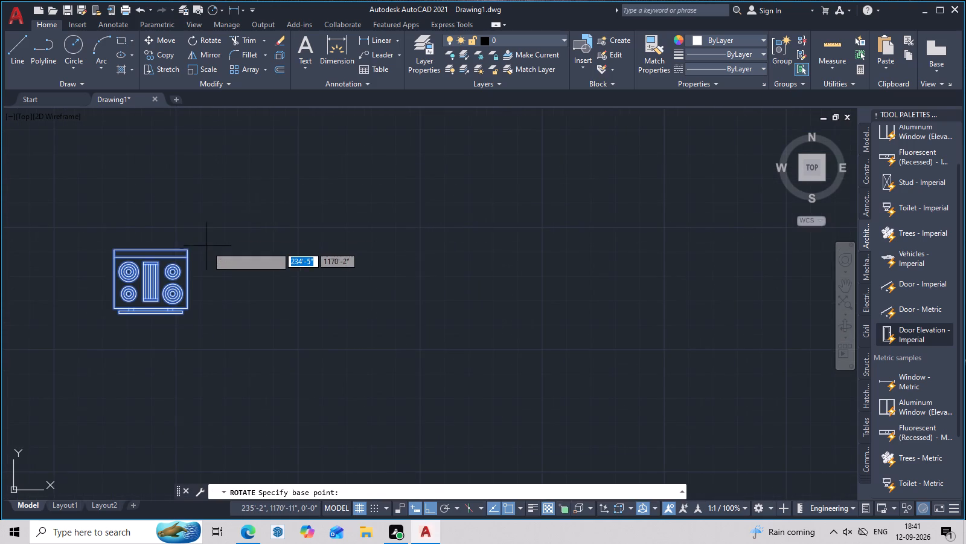
{"action": "left_click", "coordinate": [192, 256]}
{"action": "left_click", "coordinate": [197, 199]}
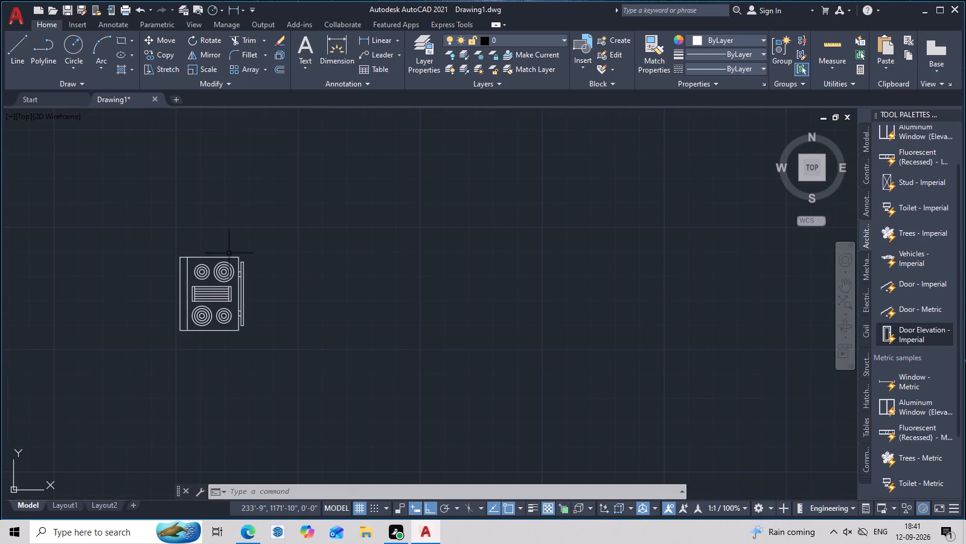
Scale down the rotated range-oven block freehand about its upper-right corner.
{"action": "left_click", "coordinate": [241, 265]}
{"action": "type", "text": "sc"}
{"action": "key", "text": "space"}
{"action": "left_click", "coordinate": [236, 256]}
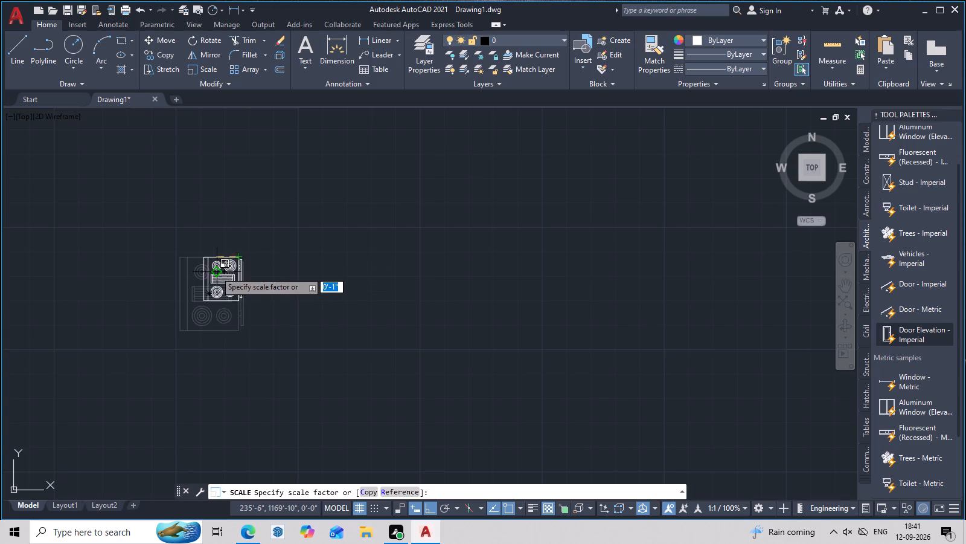
{"action": "left_click", "coordinate": [216, 271]}
Copy the double sink by its back-edge midpoint onto the counter strip in the upper-left room, just below the exterior wall's window.
{"action": "scroll", "coordinate": [240, 324], "scroll_direction": "down", "scroll_amount": 2}
{"action": "middle_click_drag", "start_coordinate": [240, 365], "coordinate": [274, 311]}
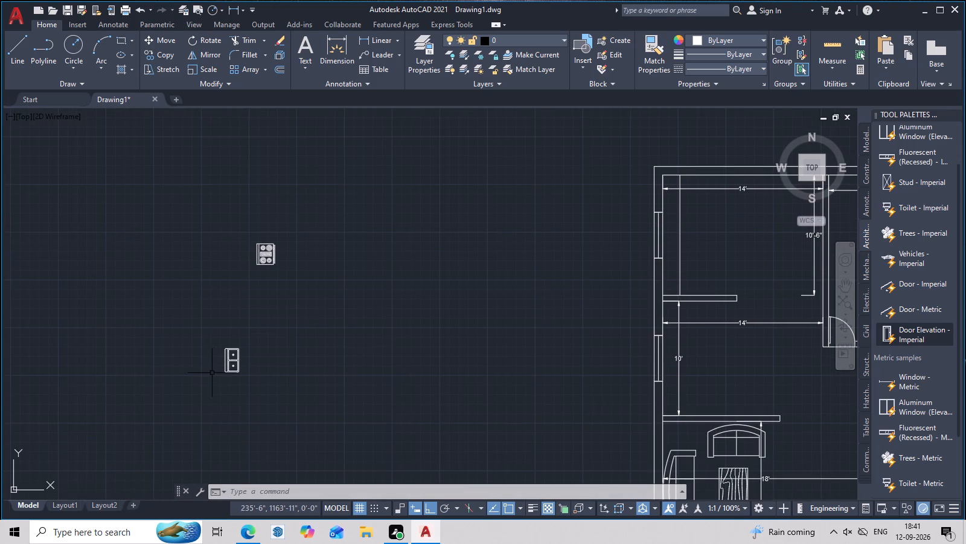
{"action": "left_click", "coordinate": [240, 362]}
{"action": "type", "text": "co"}
{"action": "key", "text": "space"}
{"action": "scroll", "coordinate": [239, 351], "scroll_direction": "up", "scroll_amount": 3}
{"action": "scroll", "coordinate": [188, 390], "scroll_direction": "up", "scroll_amount": 2}
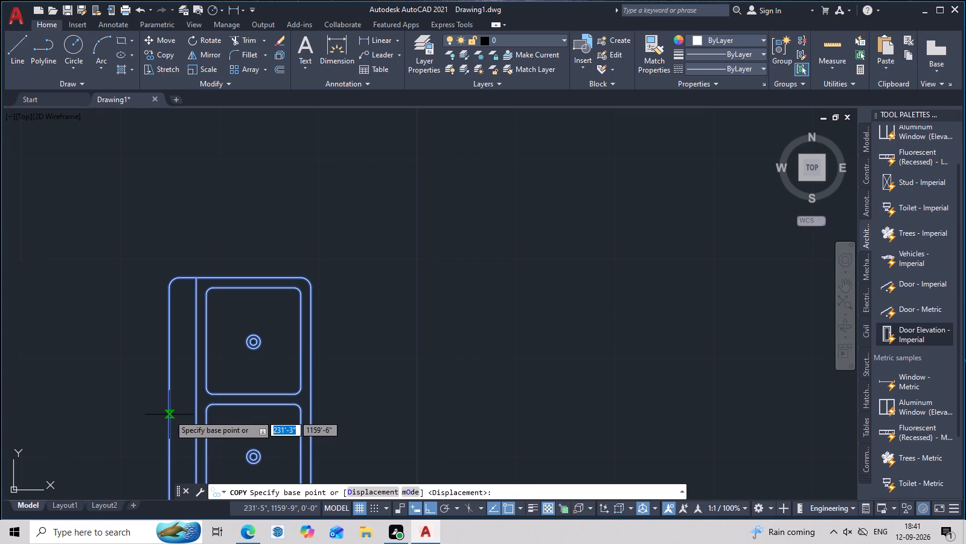
{"action": "left_click", "coordinate": [169, 415]}
{"action": "scroll", "coordinate": [352, 384], "scroll_direction": "down", "scroll_amount": 3}
{"action": "middle_click_drag", "start_coordinate": [397, 387], "coordinate": [0, 385]}
{"action": "middle_click_drag", "start_coordinate": [365, 385], "coordinate": [82, 409]}
{"action": "scroll", "coordinate": [260, 397], "scroll_direction": "down", "scroll_amount": 2}
{"action": "middle_click_drag", "start_coordinate": [422, 366], "coordinate": [412, 400]}
{"action": "scroll", "coordinate": [411, 349], "scroll_direction": "up", "scroll_amount": 3}
{"action": "key", "text": "F8"}
{"action": "scroll", "coordinate": [411, 349], "scroll_direction": "up", "scroll_amount": 2}
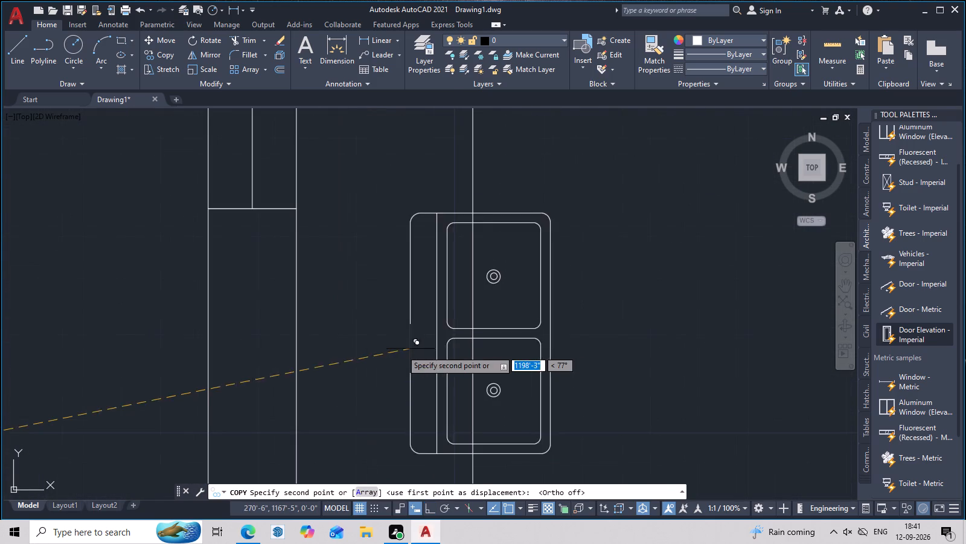
{"action": "scroll", "coordinate": [325, 378], "scroll_direction": "down", "scroll_amount": 1}
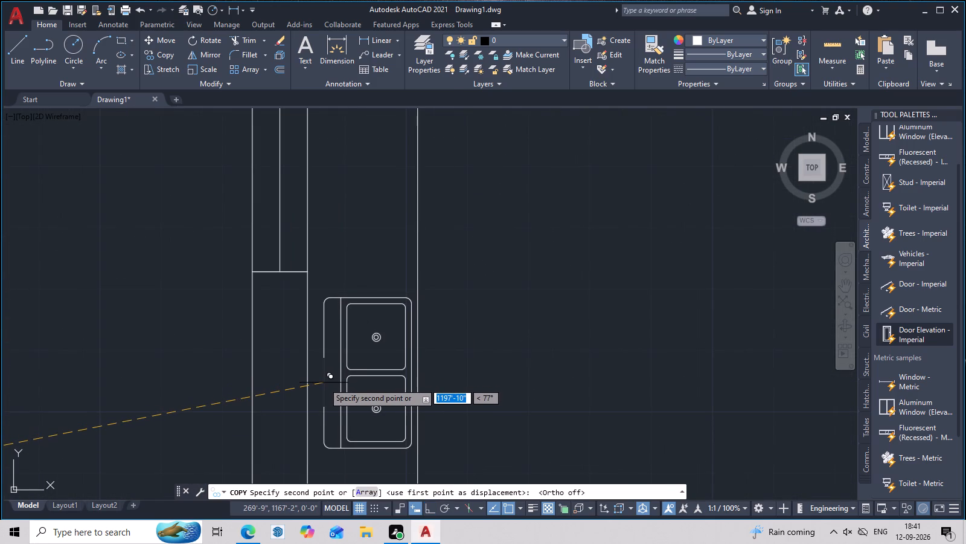
{"action": "left_click", "coordinate": [323, 385]}
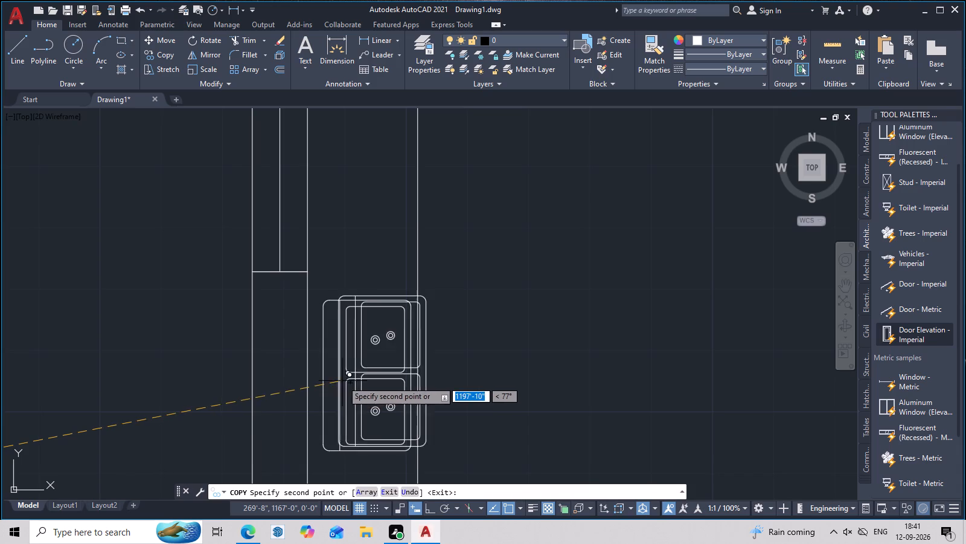
{"action": "scroll", "coordinate": [347, 380], "scroll_direction": "down", "scroll_amount": 3}
{"action": "key", "text": "Escape"}
Copy the range-oven by its back edge onto the same counter strip, against the exterior wall at the window's upper end.
{"action": "middle_click_drag", "start_coordinate": [393, 382], "coordinate": [491, 400]}
{"action": "scroll", "coordinate": [303, 393], "scroll_direction": "down", "scroll_amount": 2}
{"action": "middle_click_drag", "start_coordinate": [288, 398], "coordinate": [437, 400]}
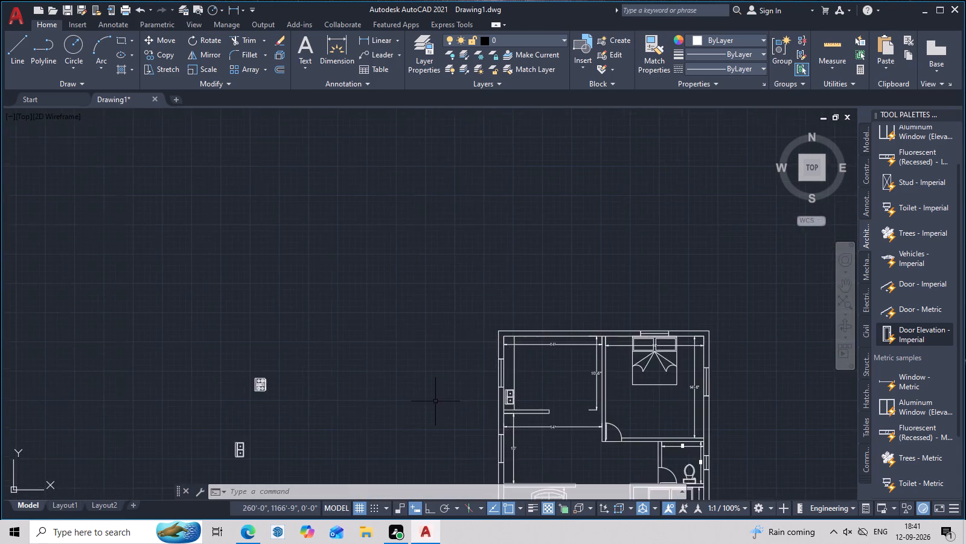
{"action": "scroll", "coordinate": [267, 384], "scroll_direction": "up", "scroll_amount": 2}
{"action": "left_click", "coordinate": [263, 380]}
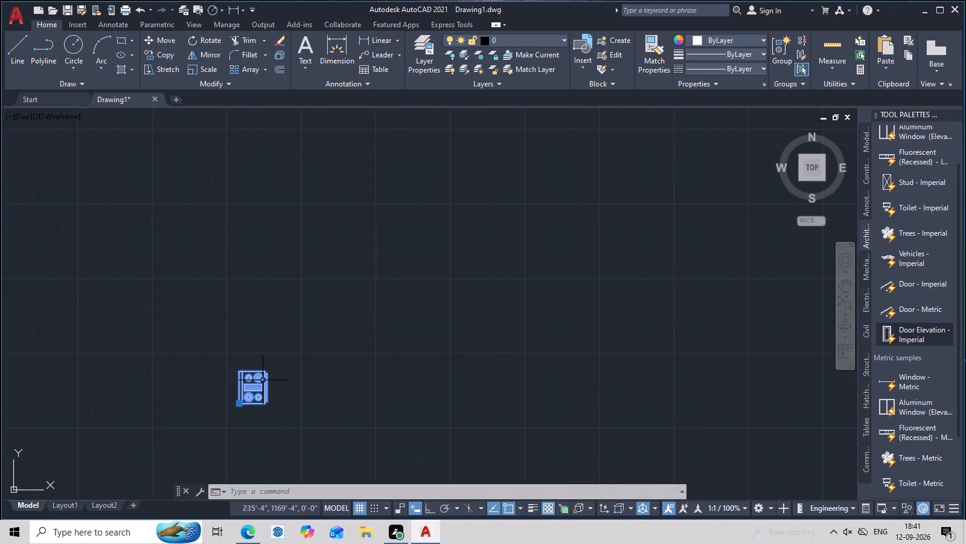
{"action": "type", "text": "co"}
{"action": "key", "text": "space"}
{"action": "scroll", "coordinate": [255, 380], "scroll_direction": "up", "scroll_amount": 2}
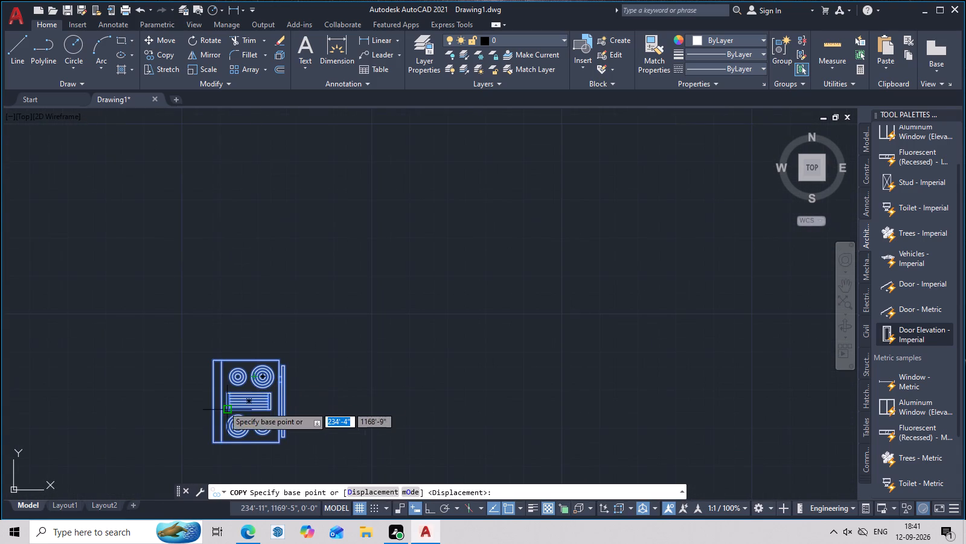
{"action": "left_click", "coordinate": [215, 399]}
{"action": "scroll", "coordinate": [543, 405], "scroll_direction": "down", "scroll_amount": 3}
{"action": "middle_click_drag", "start_coordinate": [537, 400], "coordinate": [129, 368]}
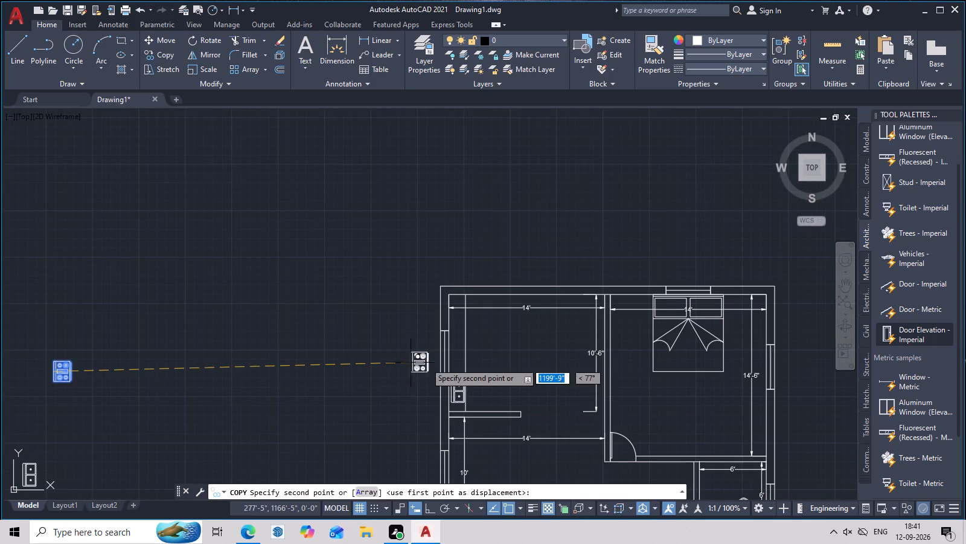
{"action": "scroll", "coordinate": [450, 338], "scroll_direction": "up", "scroll_amount": 2}
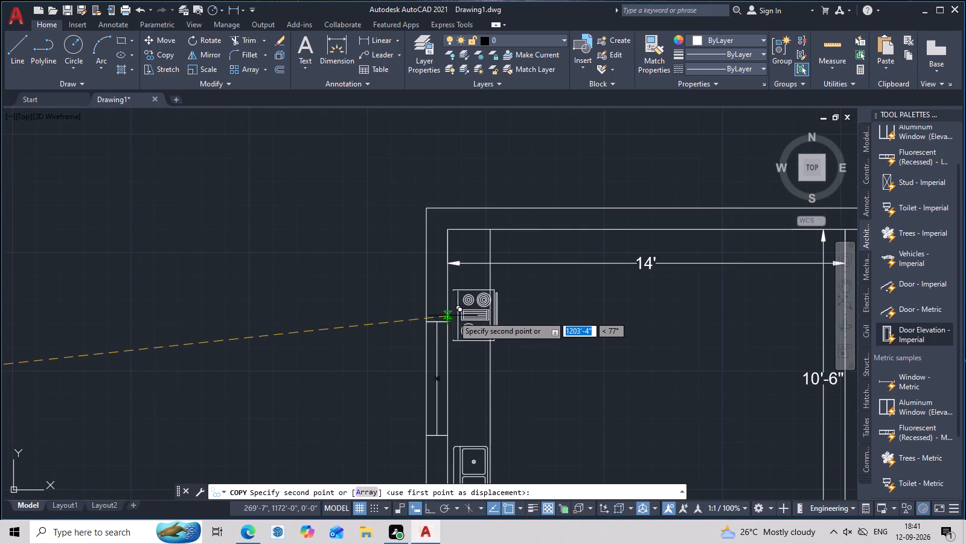
{"action": "left_click", "coordinate": [447, 317]}
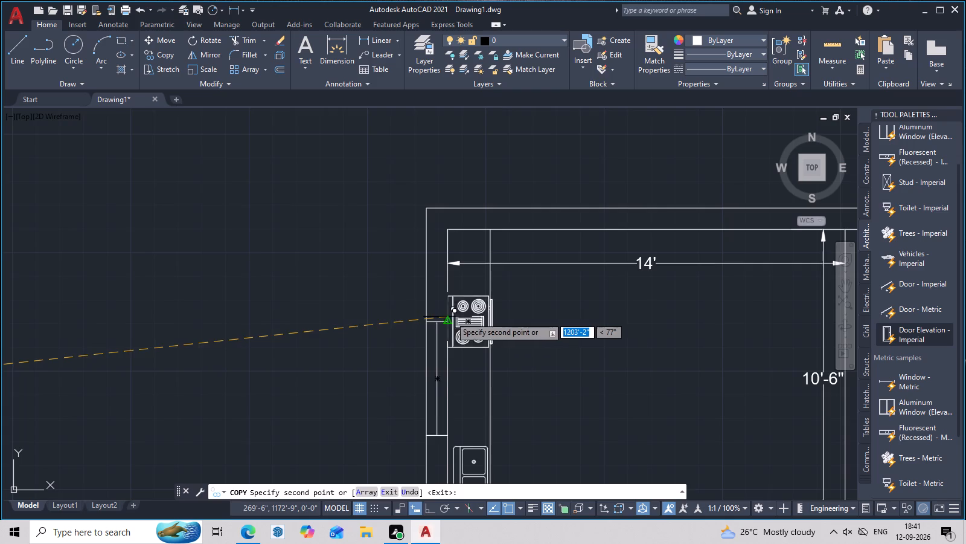
{"action": "scroll", "coordinate": [474, 331], "scroll_direction": "down", "scroll_amount": 3}
{"action": "key", "text": "Escape"}
Delete the leftover range-oven and double-sink source blocks lying outside the floor plan.
{"action": "middle_click_drag", "start_coordinate": [506, 362], "coordinate": [541, 276]}
{"action": "left_click_drag", "start_coordinate": [337, 218], "coordinate": [341, 217]}
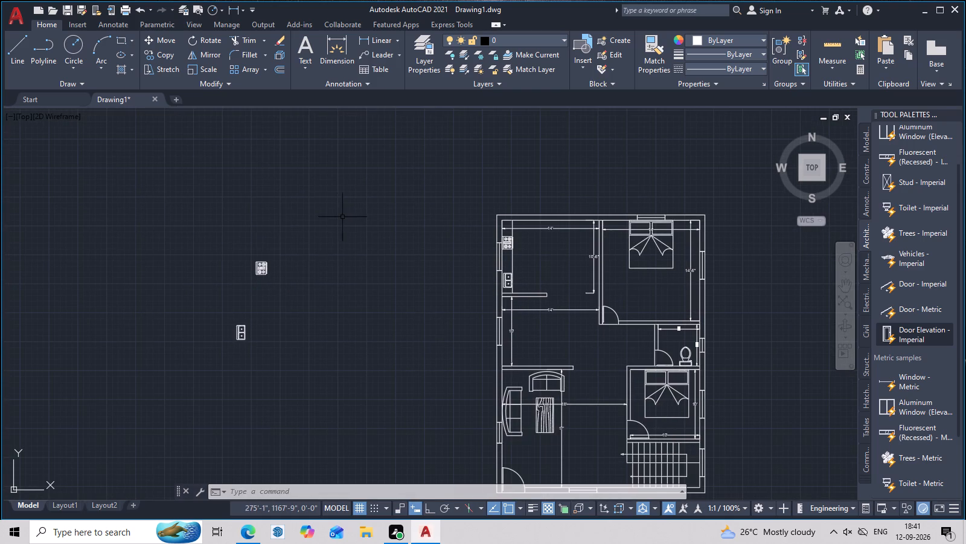
{"action": "left_click_drag", "start_coordinate": [341, 217], "coordinate": [206, 356]}
{"action": "left_click_drag", "start_coordinate": [254, 324], "coordinate": [219, 358]}
{"action": "right_click", "coordinate": [241, 329]}
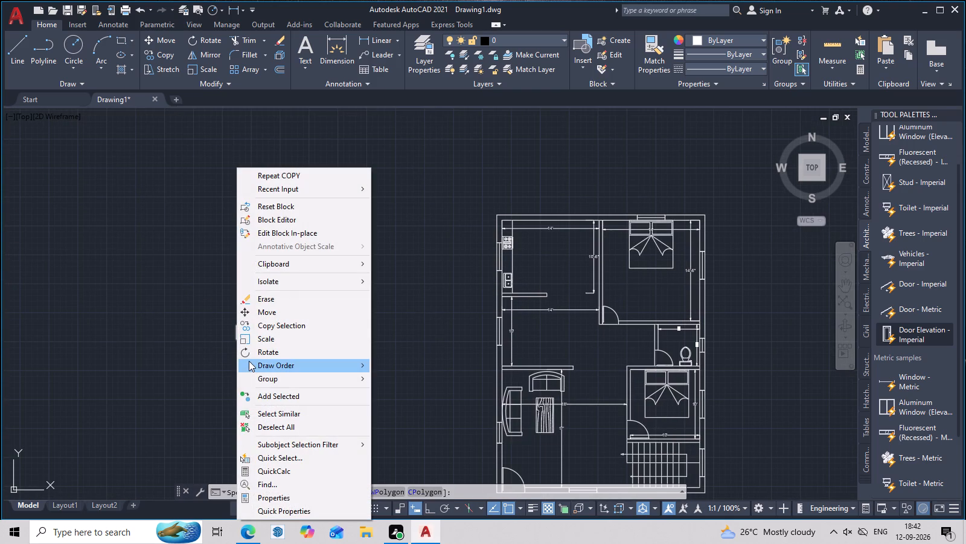
{"action": "key", "text": "Escape"}
{"action": "key", "text": "Escape"}
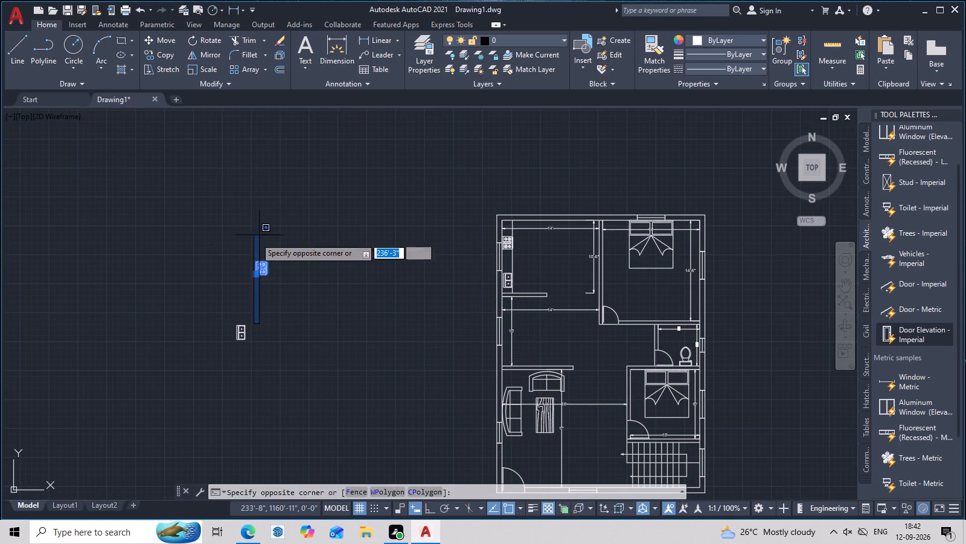
{"action": "left_click", "coordinate": [175, 366]}
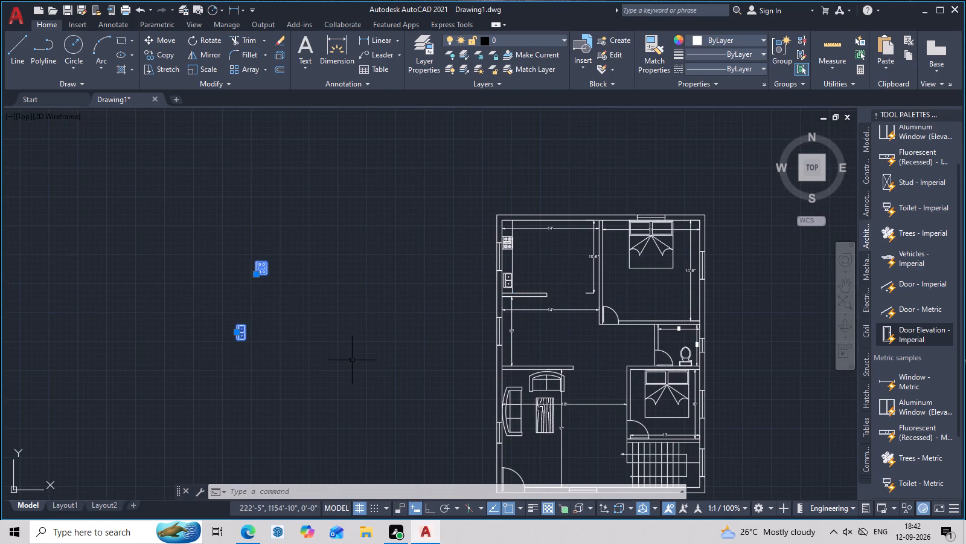
{"action": "key", "text": "Delete"}
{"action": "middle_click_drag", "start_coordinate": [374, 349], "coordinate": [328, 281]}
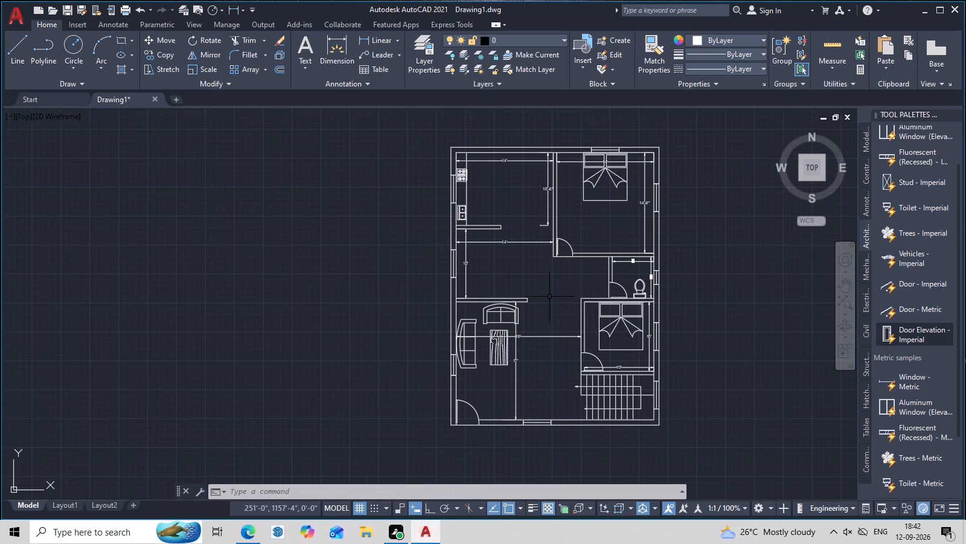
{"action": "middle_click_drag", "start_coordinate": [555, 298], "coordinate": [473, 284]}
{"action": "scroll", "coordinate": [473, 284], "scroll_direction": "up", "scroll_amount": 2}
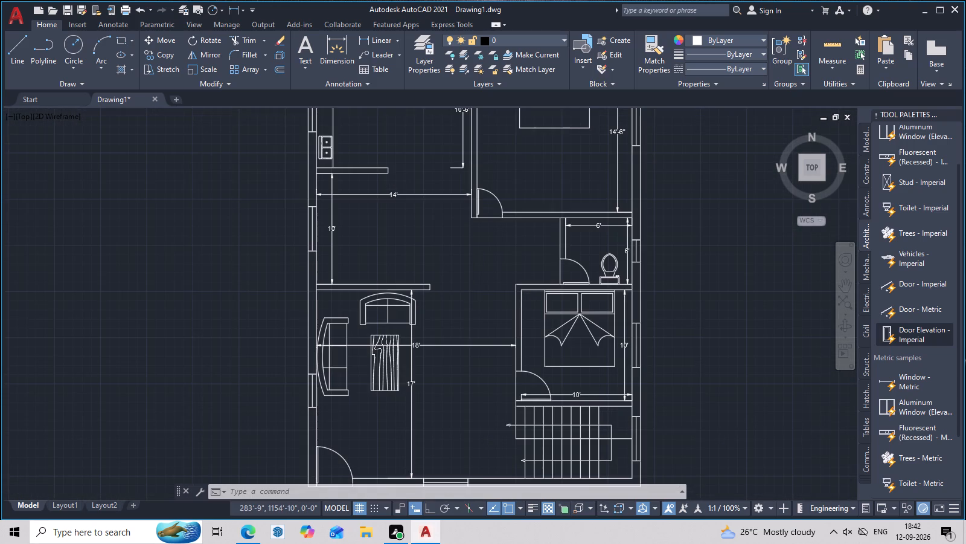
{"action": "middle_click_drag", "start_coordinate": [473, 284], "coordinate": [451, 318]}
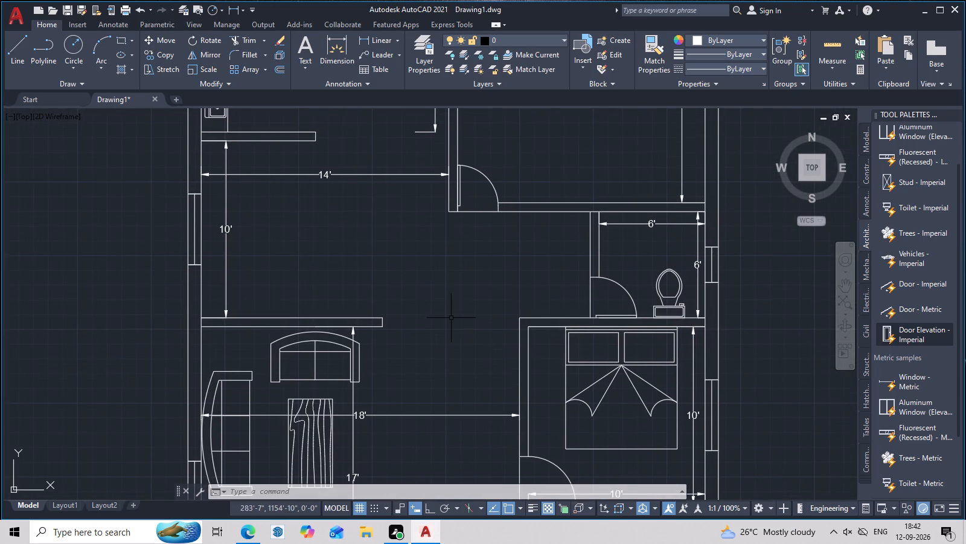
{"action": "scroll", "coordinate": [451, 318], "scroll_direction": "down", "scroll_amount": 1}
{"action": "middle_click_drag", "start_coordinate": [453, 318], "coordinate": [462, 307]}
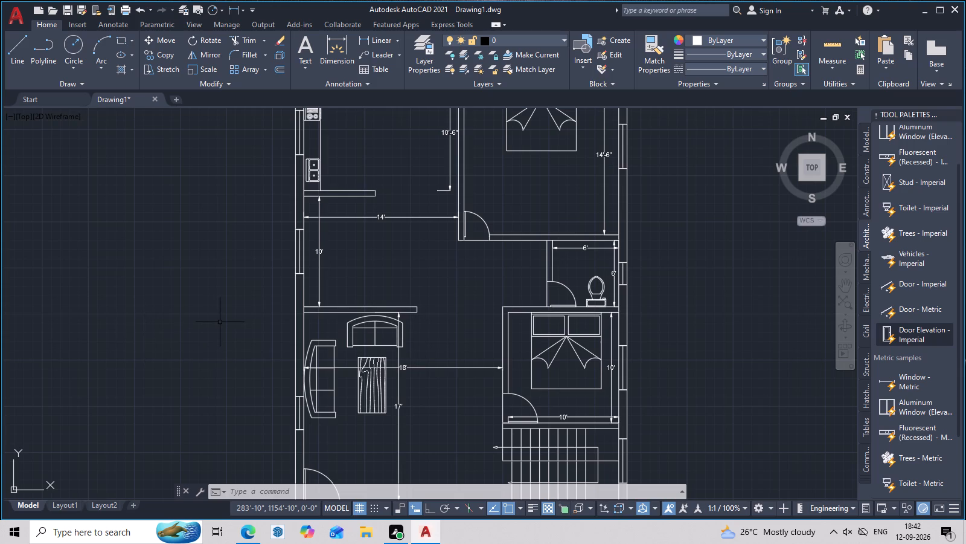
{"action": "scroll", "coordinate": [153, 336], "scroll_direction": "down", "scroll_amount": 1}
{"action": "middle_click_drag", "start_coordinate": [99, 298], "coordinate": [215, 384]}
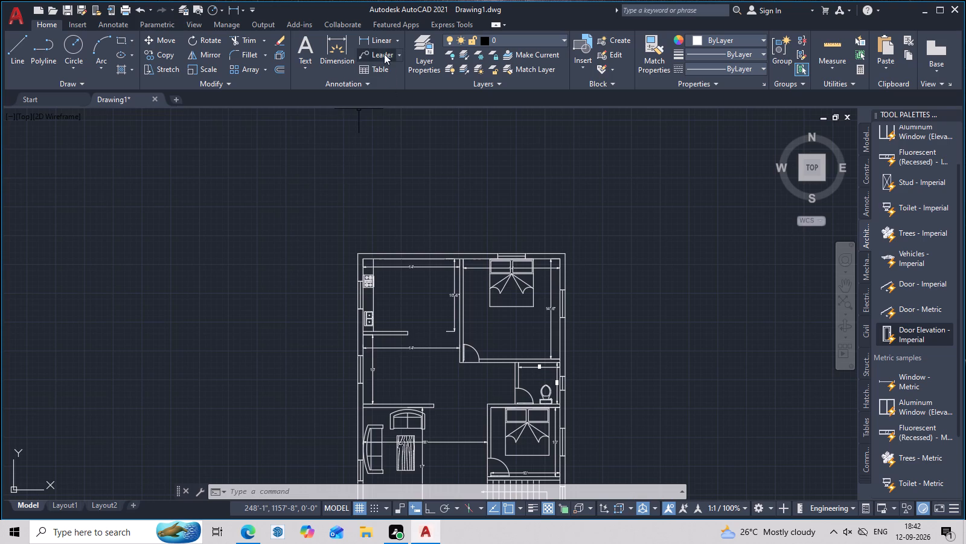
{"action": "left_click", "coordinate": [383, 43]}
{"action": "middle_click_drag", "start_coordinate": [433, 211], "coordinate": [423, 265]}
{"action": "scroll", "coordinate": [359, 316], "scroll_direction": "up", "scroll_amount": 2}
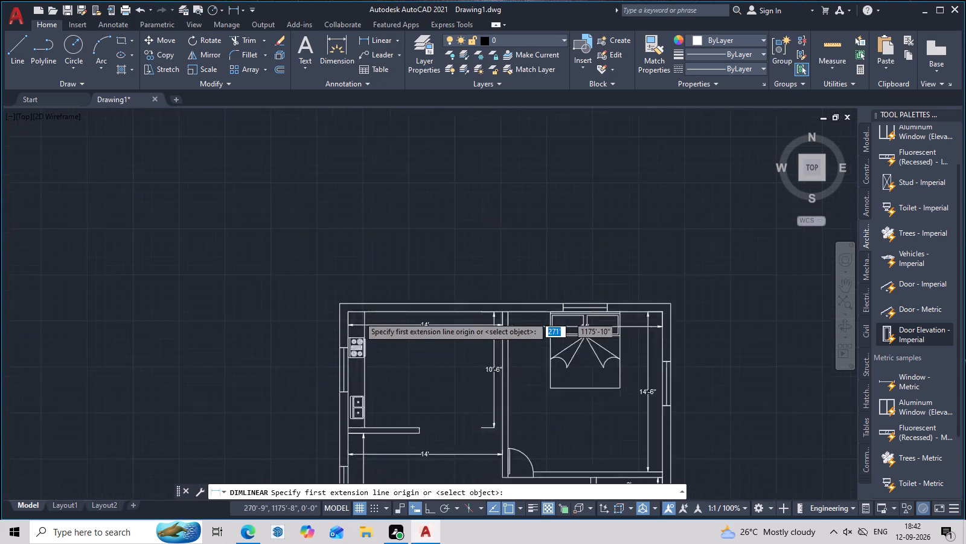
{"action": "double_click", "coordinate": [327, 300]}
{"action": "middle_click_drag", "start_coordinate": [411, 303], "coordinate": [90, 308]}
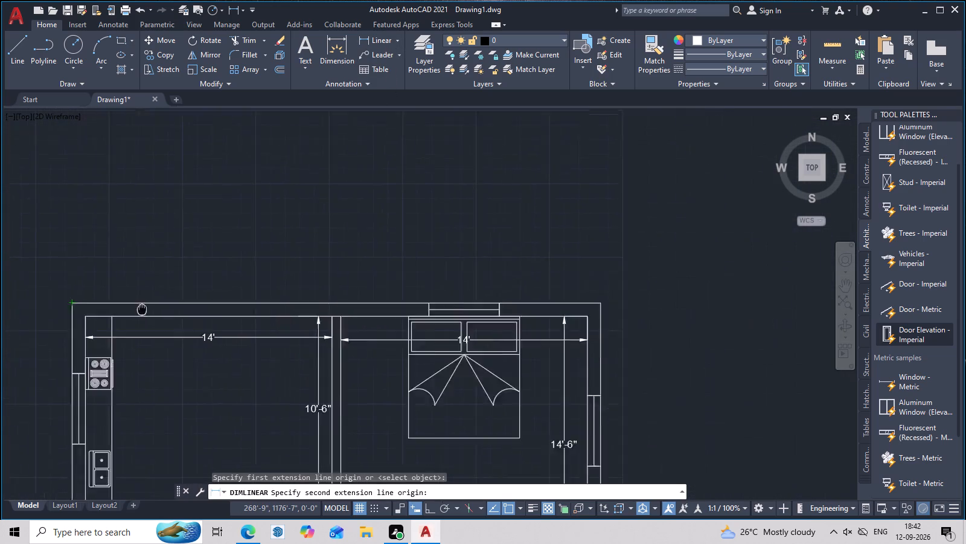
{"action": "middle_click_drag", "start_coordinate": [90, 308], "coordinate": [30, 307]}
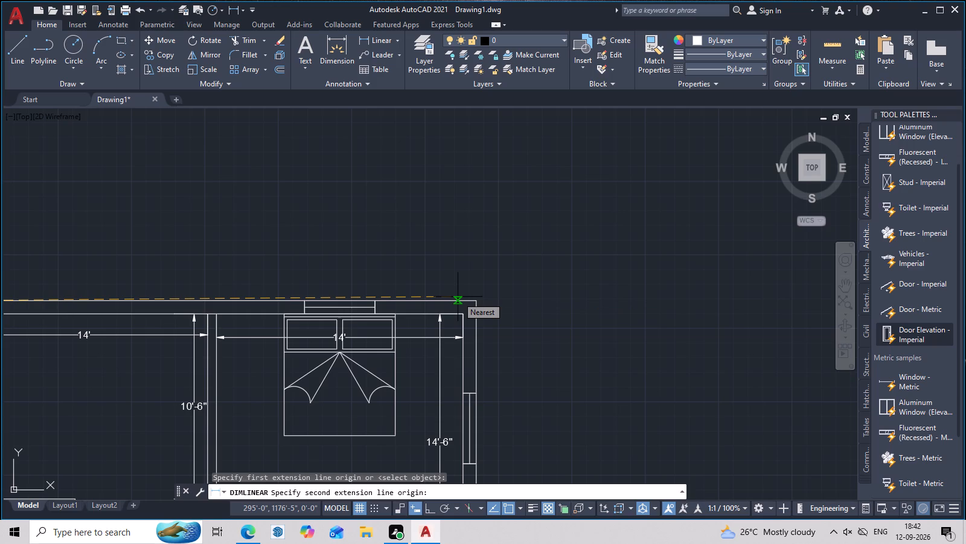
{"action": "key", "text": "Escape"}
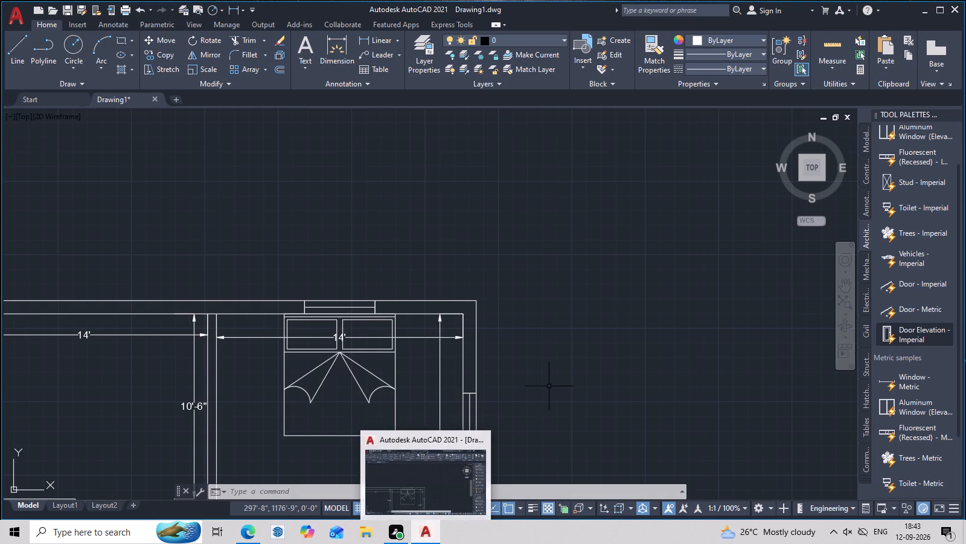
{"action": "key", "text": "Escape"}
Set the Standard text style's height to 5 inches, apply it and make the style current.
{"action": "scroll", "coordinate": [536, 380], "scroll_direction": "down", "scroll_amount": 2}
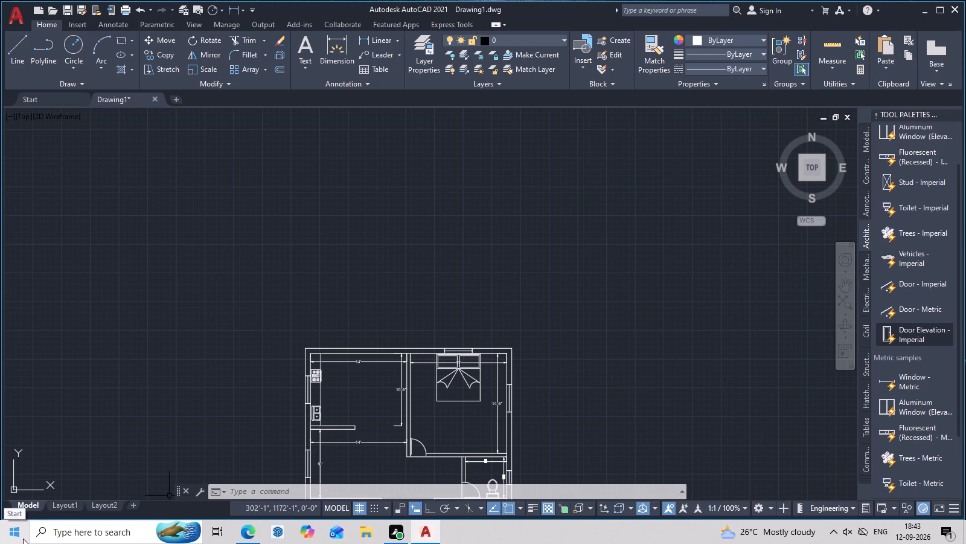
{"action": "scroll", "coordinate": [0, 539], "scroll_direction": "down", "scroll_amount": 1}
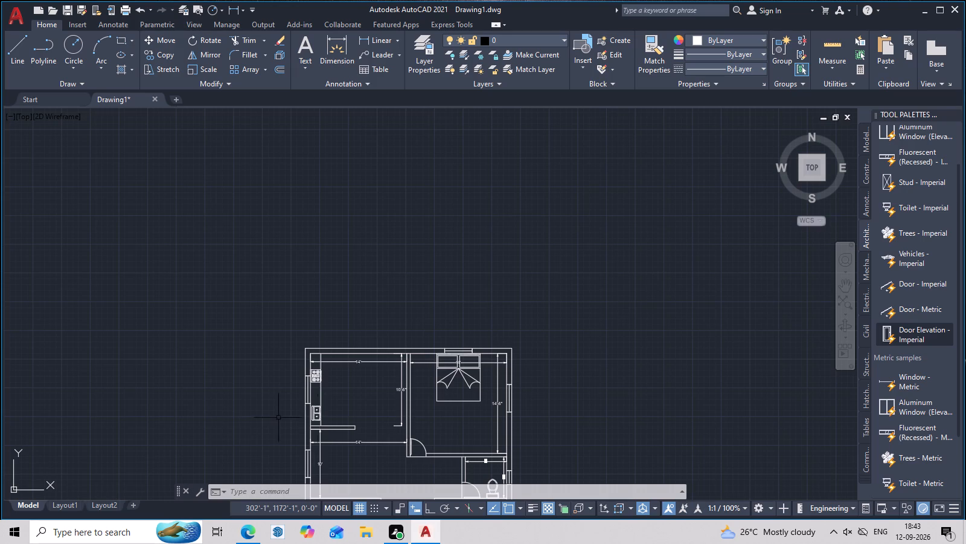
{"action": "middle_click_drag", "start_coordinate": [391, 439], "coordinate": [413, 226]}
{"action": "middle_click_drag", "start_coordinate": [413, 409], "coordinate": [455, 397]}
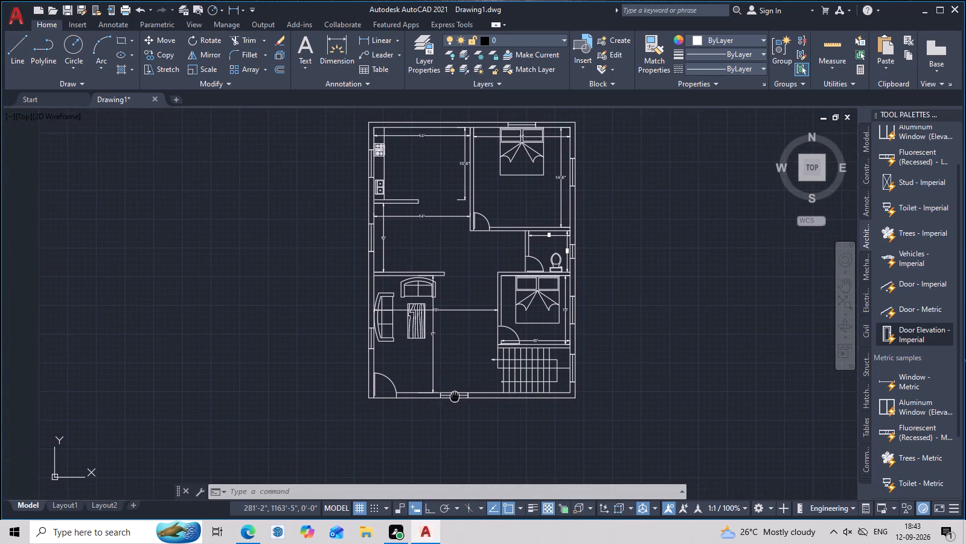
{"action": "middle_click_drag", "start_coordinate": [455, 397], "coordinate": [463, 394]}
{"action": "scroll", "coordinate": [463, 394], "scroll_direction": "up", "scroll_amount": 4}
{"action": "middle_click_drag", "start_coordinate": [479, 416], "coordinate": [474, 386]}
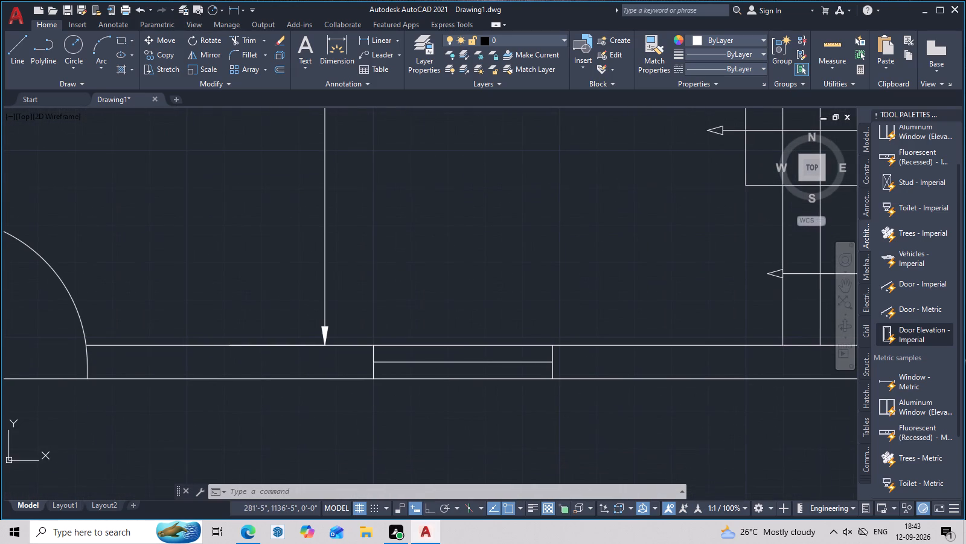
{"action": "key", "text": "Escape"}
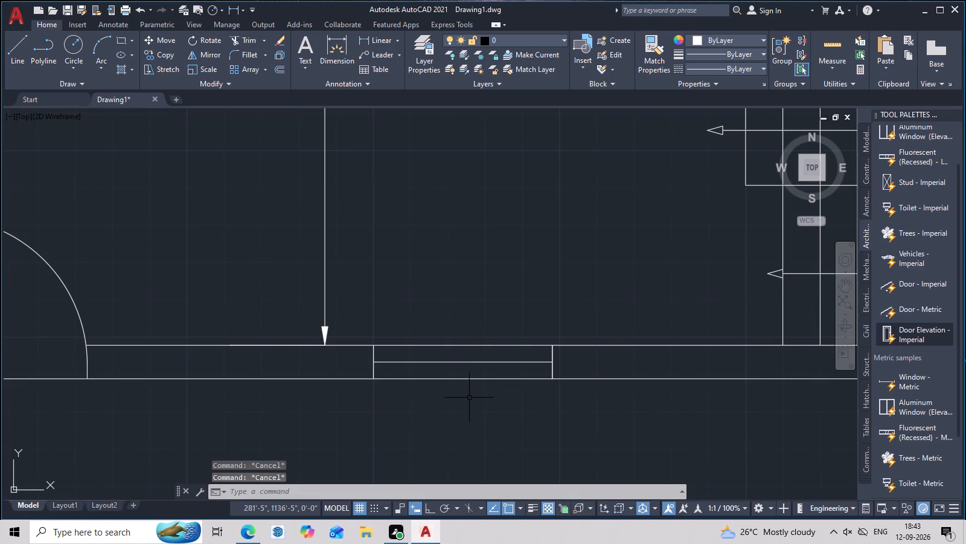
{"action": "type", "text": "sty"}
{"action": "key", "text": "space"}
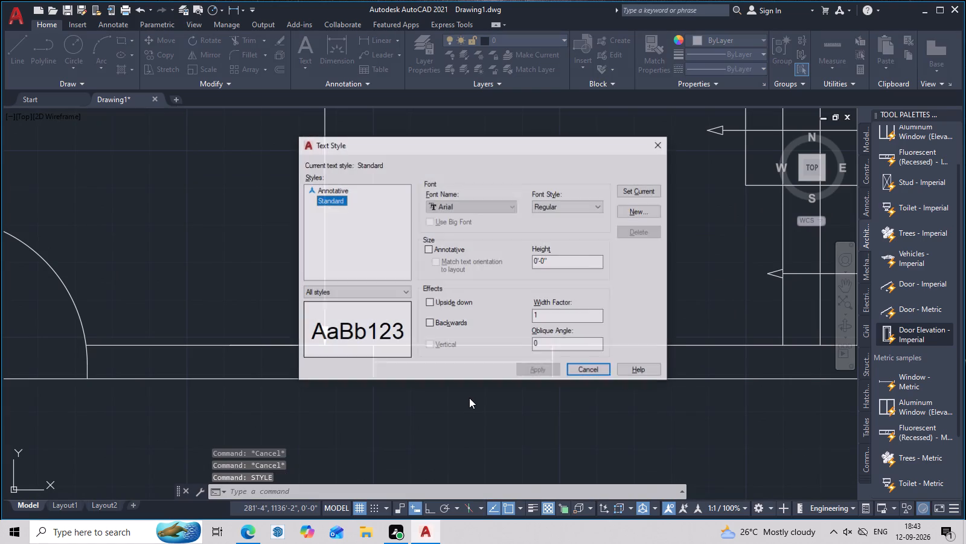
{"action": "left_click_drag", "start_coordinate": [577, 257], "coordinate": [544, 270]}
{"action": "left_click", "coordinate": [563, 265]}
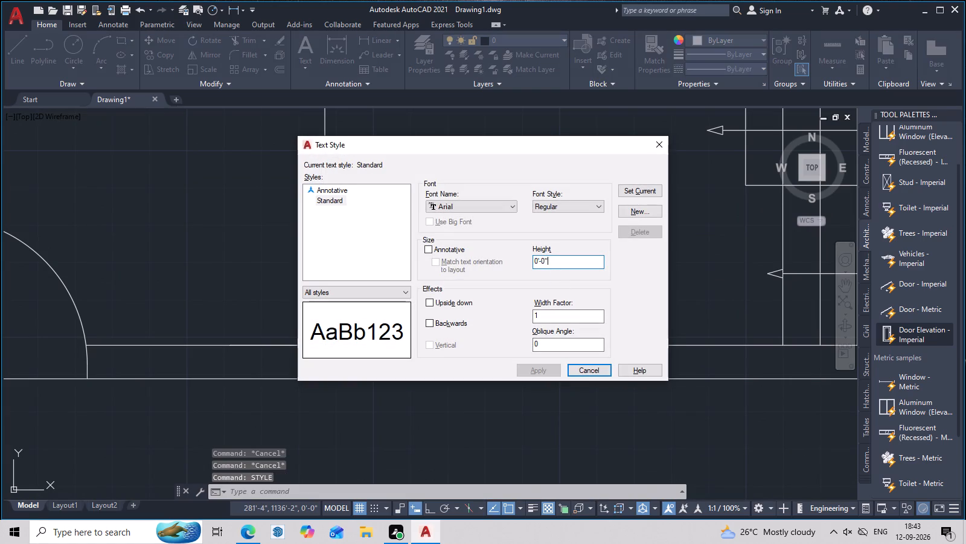
{"action": "key", "text": "BackSpace"}
{"action": "key", "text": "BackSpace"}
{"action": "key", "text": "BackSpace"}
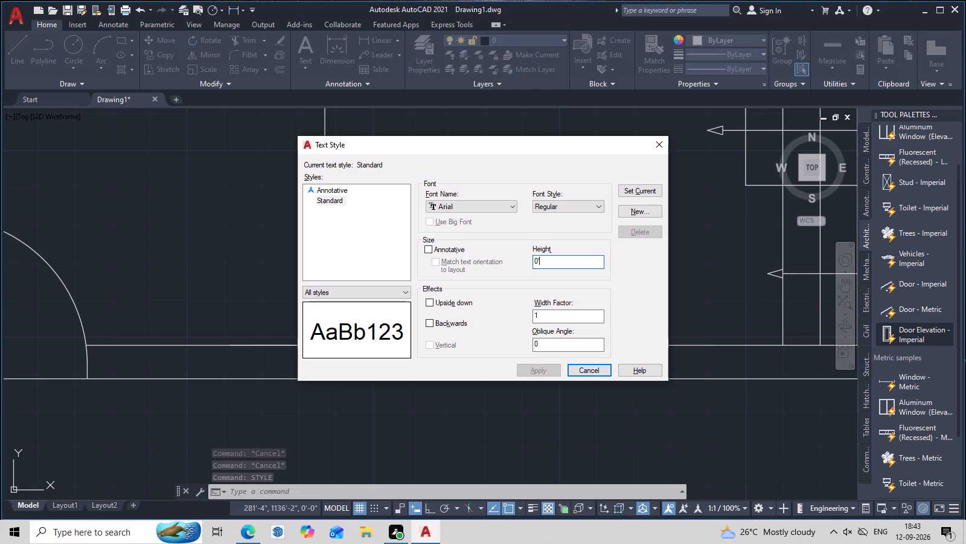
{"action": "key", "text": "BackSpace"}
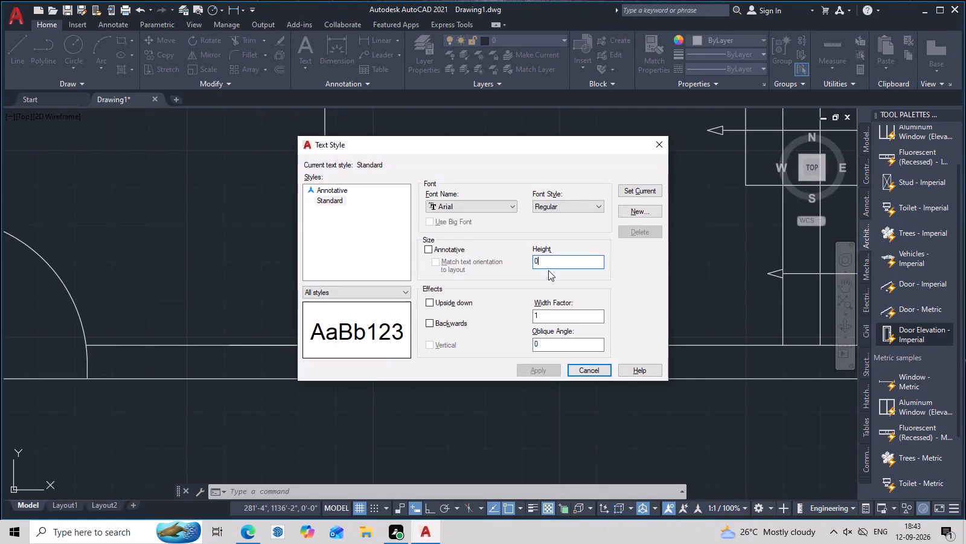
{"action": "key", "text": "BackSpace"}
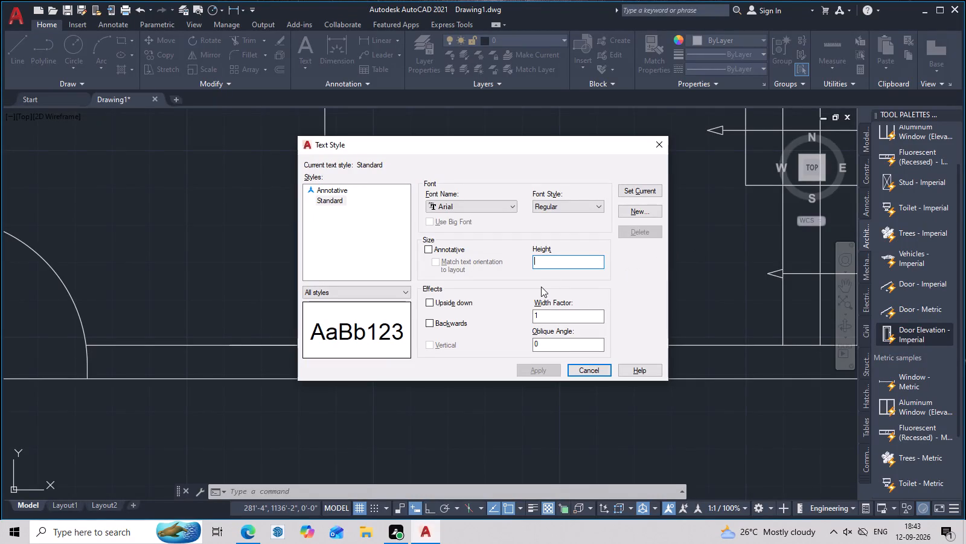
{"action": "key", "text": "5"}
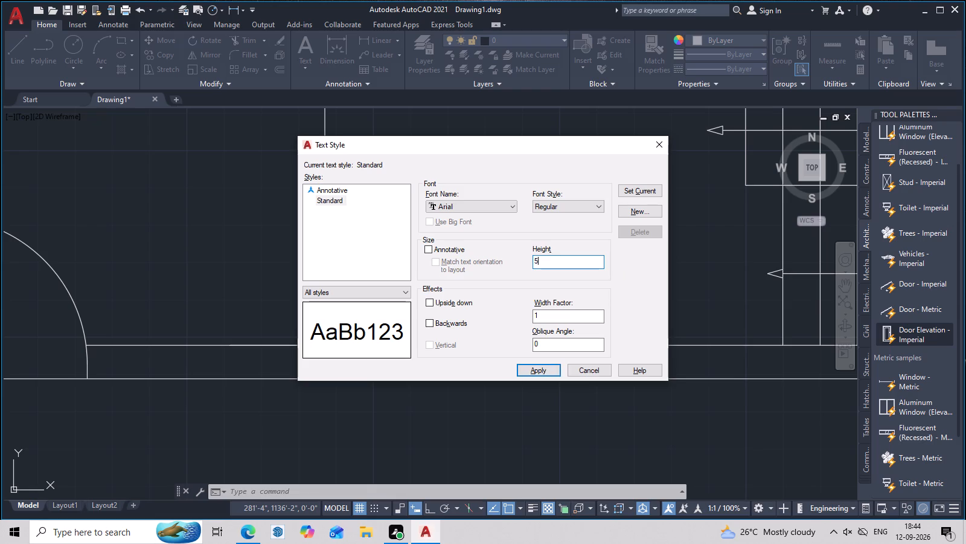
{"action": "double_click", "coordinate": [543, 370]}
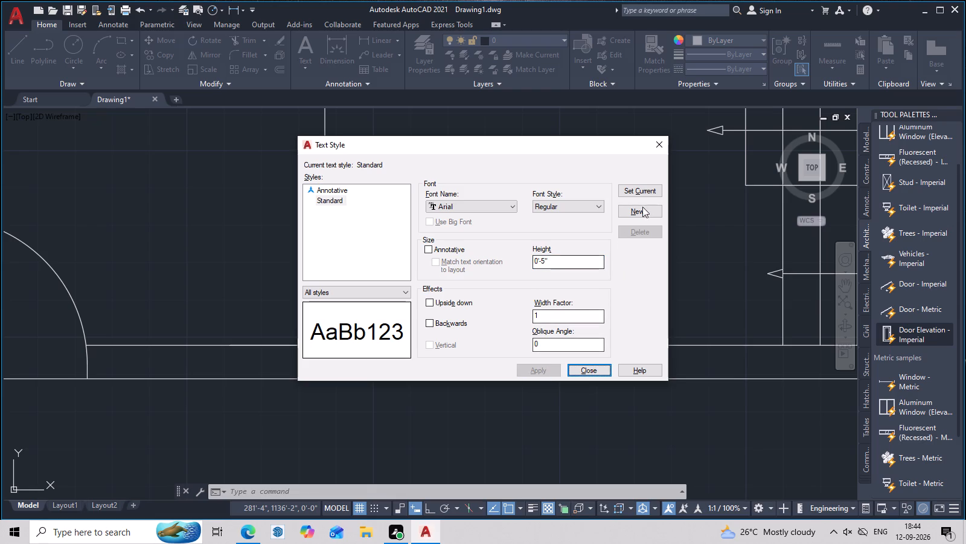
{"action": "left_click", "coordinate": [648, 194]}
{"action": "left_click", "coordinate": [662, 146]}
Add a centre-justified multiline text label W1 just below the window in the plan's bottom exterior wall.
{"action": "scroll", "coordinate": [514, 291], "scroll_direction": "down", "scroll_amount": 2}
{"action": "middle_click_drag", "start_coordinate": [523, 314], "coordinate": [535, 300]}
{"action": "scroll", "coordinate": [533, 303], "scroll_direction": "up", "scroll_amount": 2}
{"action": "middle_click_drag", "start_coordinate": [497, 366], "coordinate": [505, 353]}
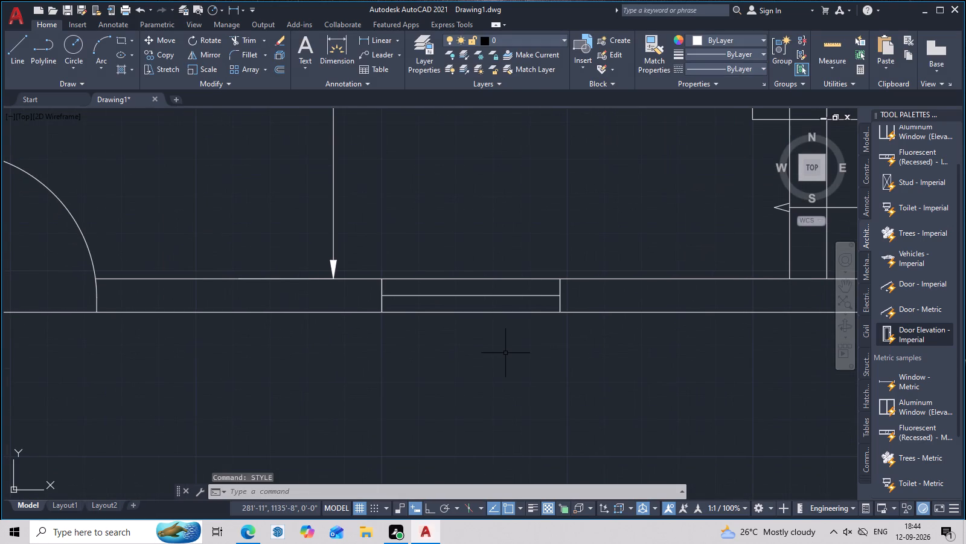
{"action": "type", "text": "t"}
{"action": "key", "text": "space"}
{"action": "left_click", "coordinate": [438, 332]}
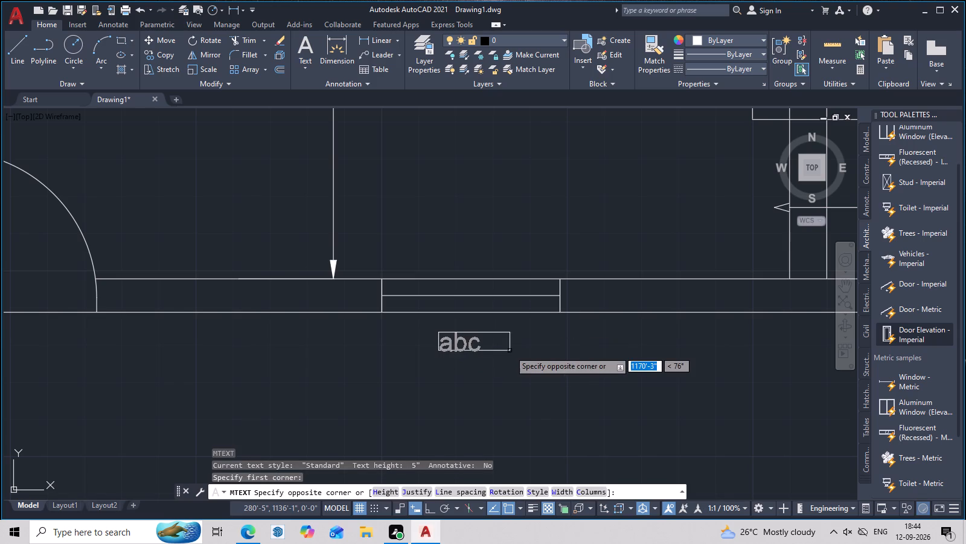
{"action": "left_click", "coordinate": [521, 348]}
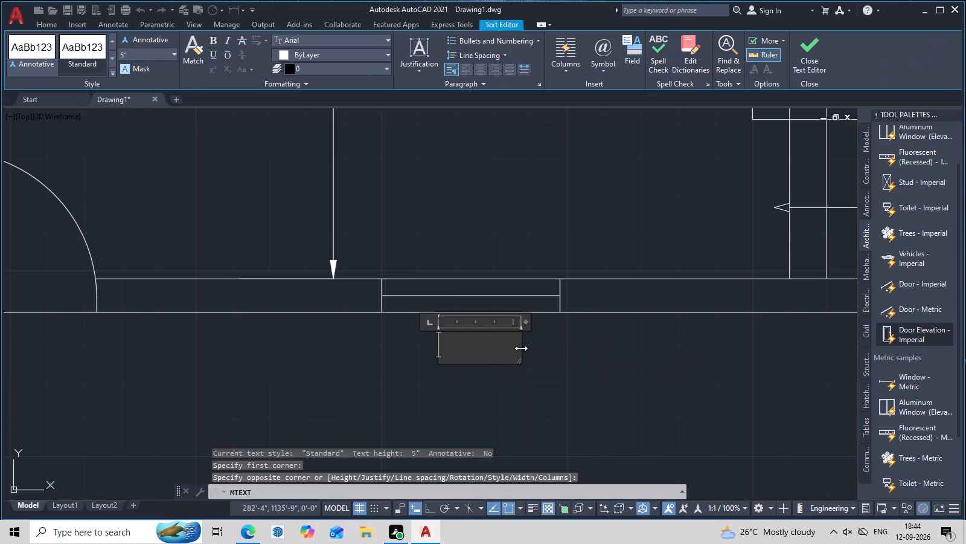
{"action": "type", "text": "w1"}
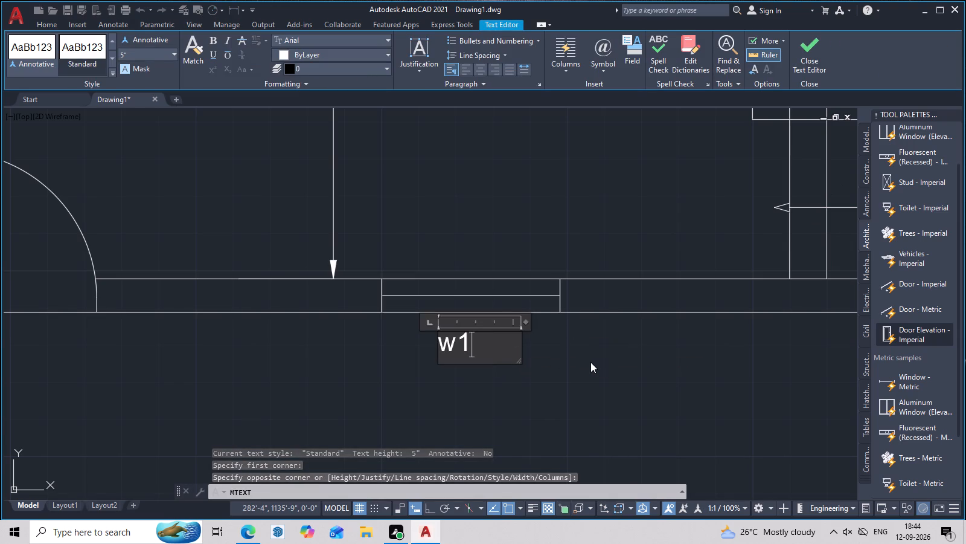
{"action": "key", "text": "BackSpace"}
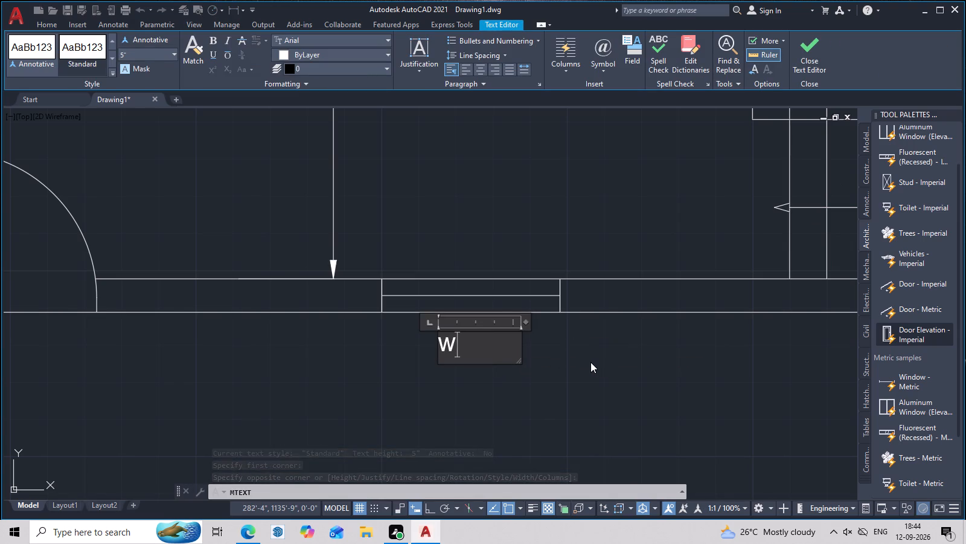
{"action": "key", "text": "BackSpace"}
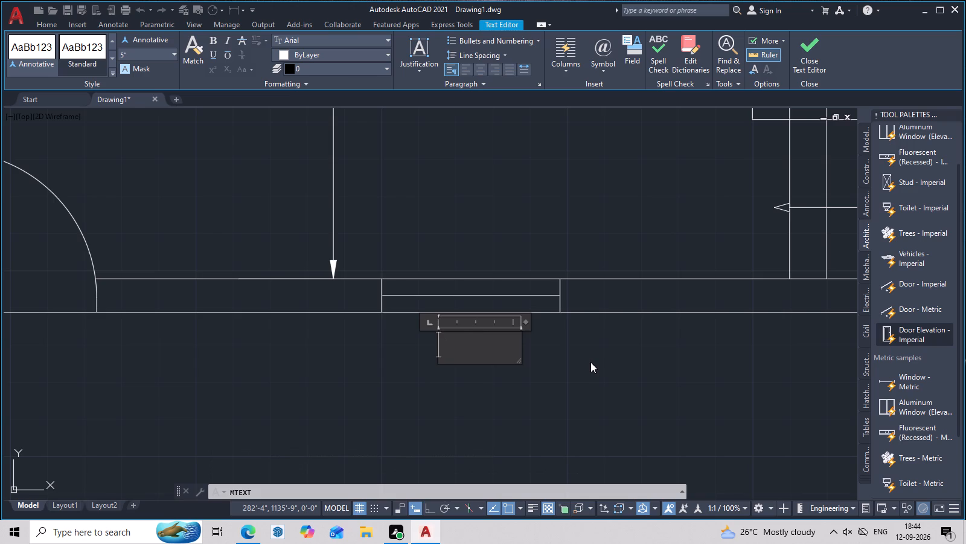
{"action": "type", "text": "W1"}
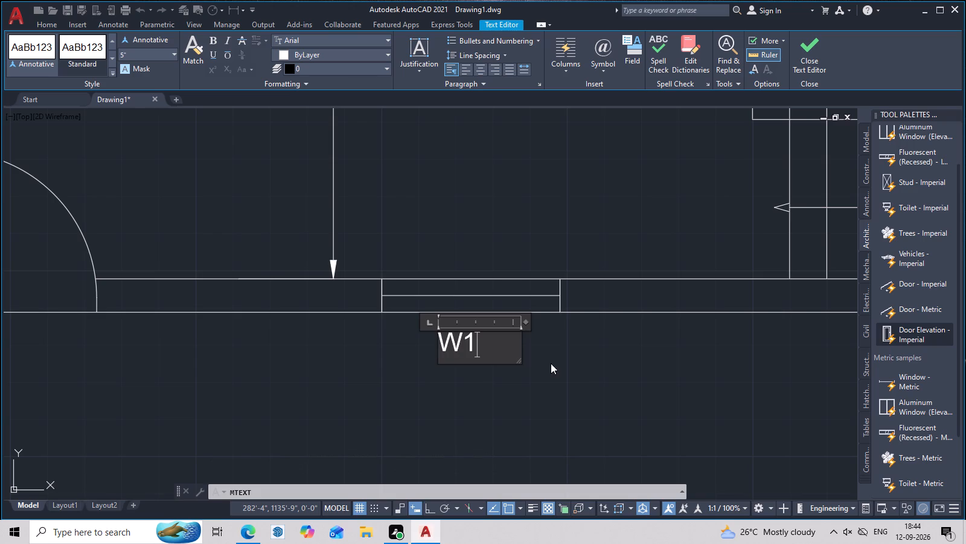
{"action": "double_click", "coordinate": [481, 338]}
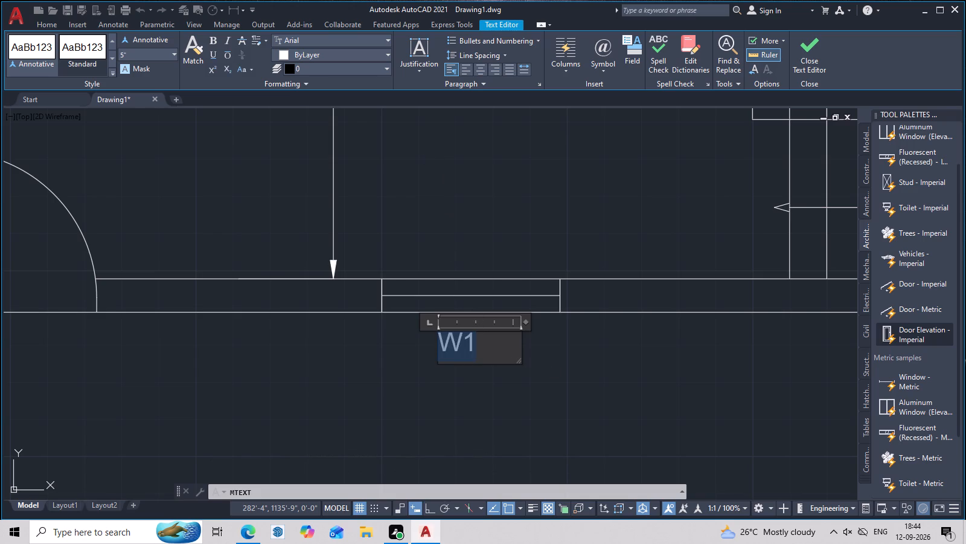
{"action": "left_click", "coordinate": [480, 70]}
{"action": "left_click", "coordinate": [522, 216]}
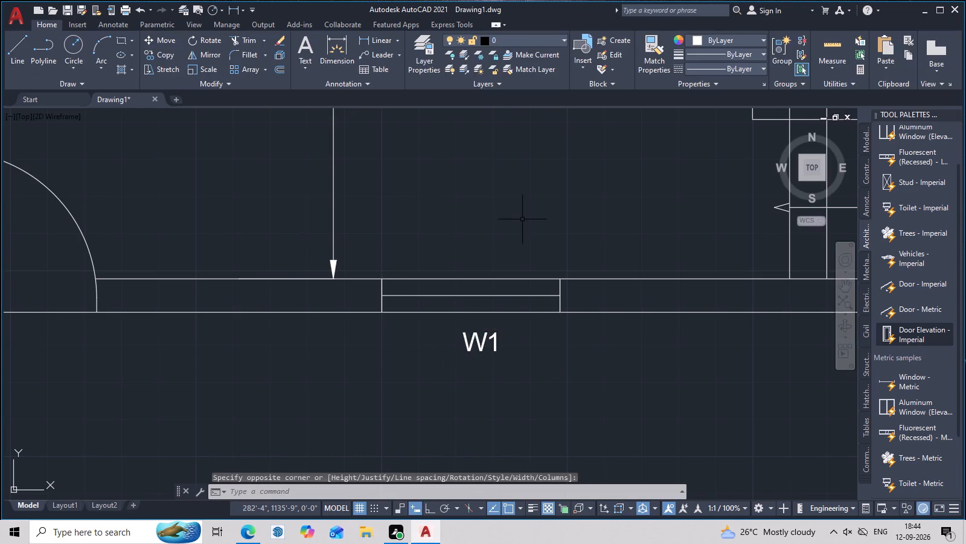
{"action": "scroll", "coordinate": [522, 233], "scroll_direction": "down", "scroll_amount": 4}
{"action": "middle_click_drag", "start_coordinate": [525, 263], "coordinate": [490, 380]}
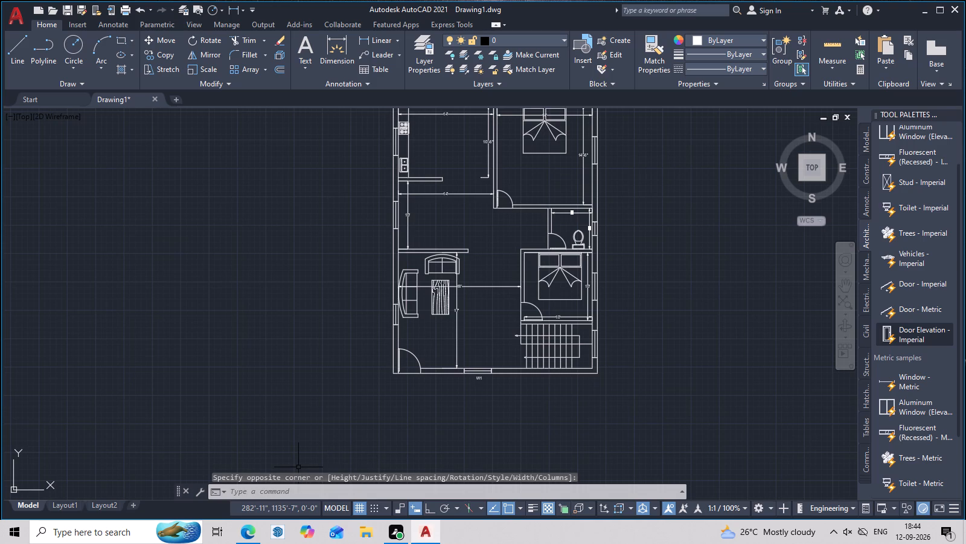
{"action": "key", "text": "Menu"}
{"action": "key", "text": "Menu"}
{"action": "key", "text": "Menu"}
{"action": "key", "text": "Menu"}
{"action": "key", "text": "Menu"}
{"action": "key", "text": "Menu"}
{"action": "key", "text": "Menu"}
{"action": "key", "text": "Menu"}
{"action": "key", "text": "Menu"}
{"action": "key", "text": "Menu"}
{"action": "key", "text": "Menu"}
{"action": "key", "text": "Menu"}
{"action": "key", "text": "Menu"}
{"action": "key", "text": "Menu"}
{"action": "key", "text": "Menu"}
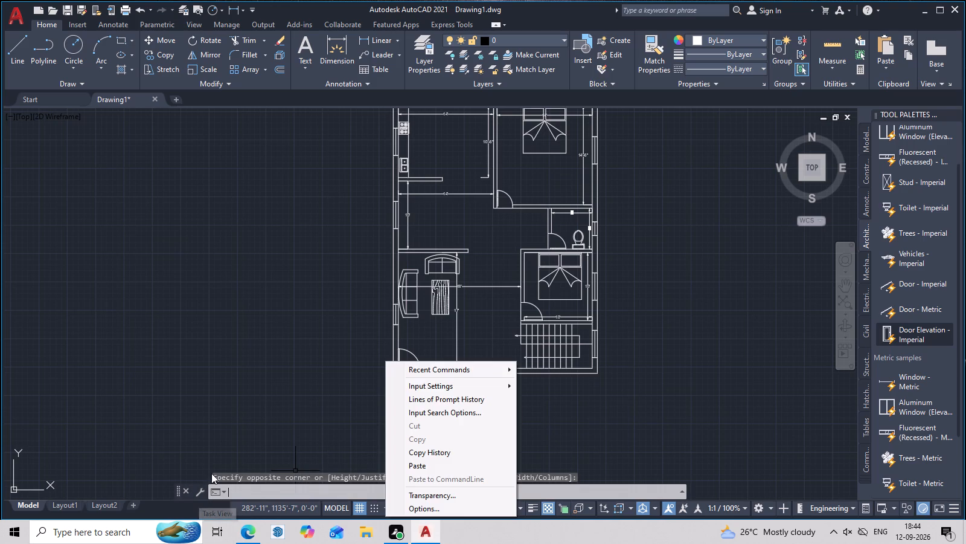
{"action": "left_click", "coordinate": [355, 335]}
Start copying the W1 label from below the bottom exterior wall's window.
{"action": "middle_click_drag", "start_coordinate": [478, 361], "coordinate": [473, 361]}
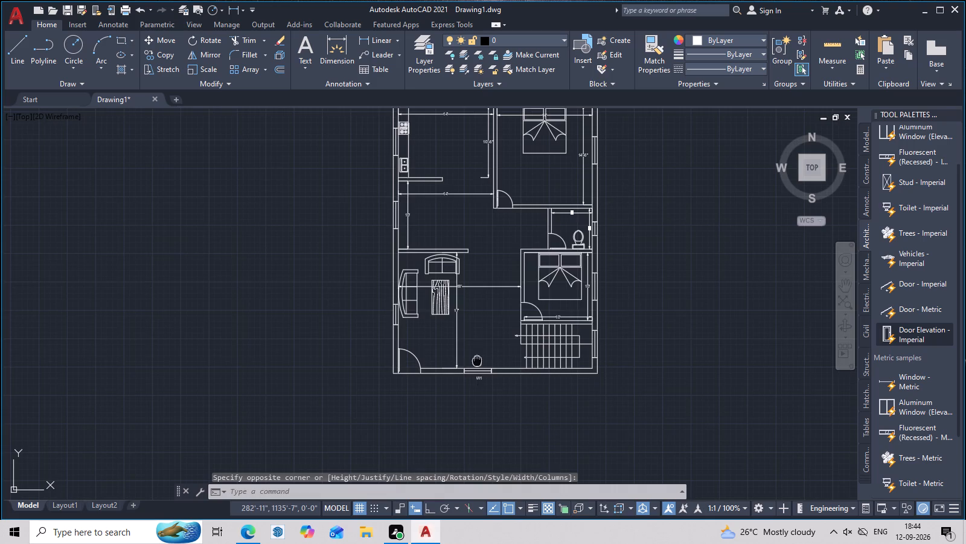
{"action": "middle_click_drag", "start_coordinate": [473, 361], "coordinate": [459, 361]}
{"action": "scroll", "coordinate": [449, 384], "scroll_direction": "up", "scroll_amount": 2}
{"action": "scroll", "coordinate": [515, 384], "scroll_direction": "up", "scroll_amount": 2}
{"action": "scroll", "coordinate": [423, 361], "scroll_direction": "up", "scroll_amount": 1}
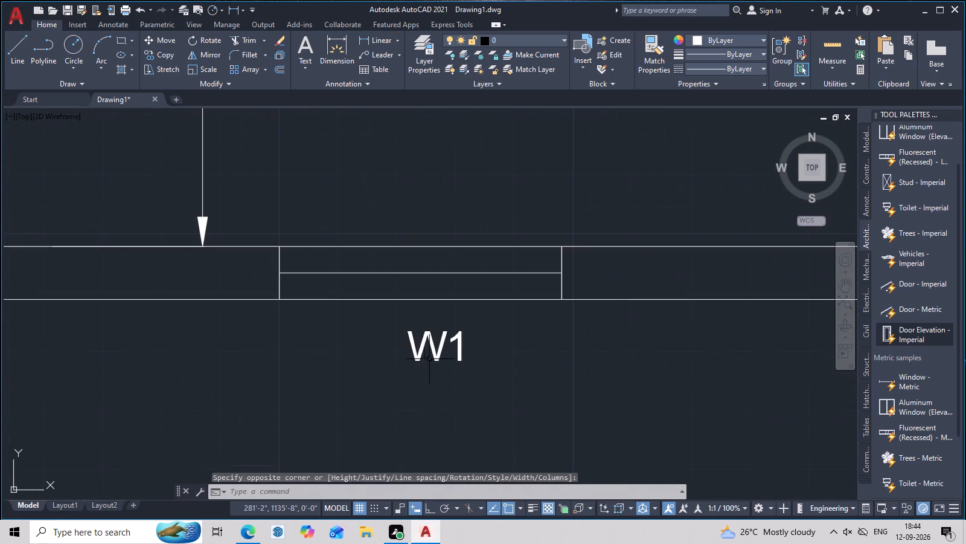
{"action": "left_click", "coordinate": [436, 352]}
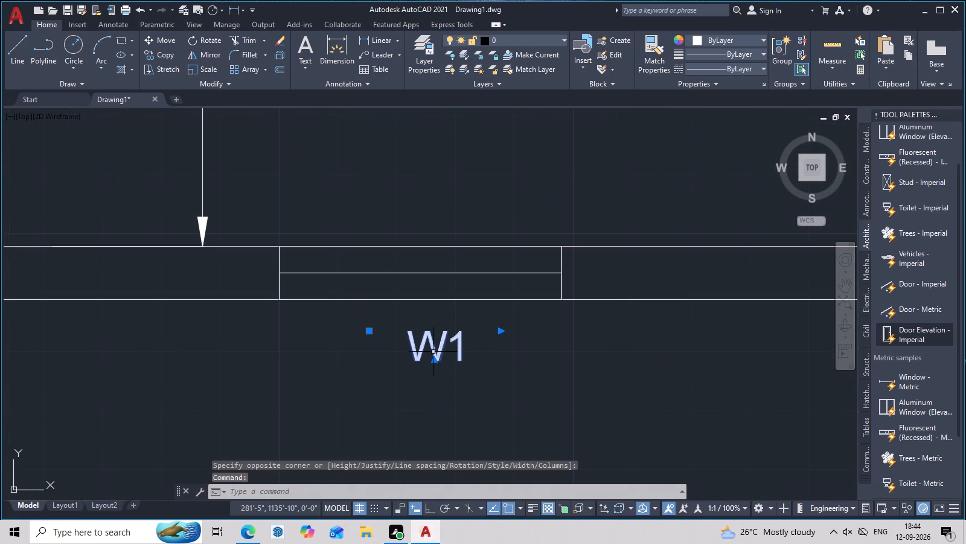
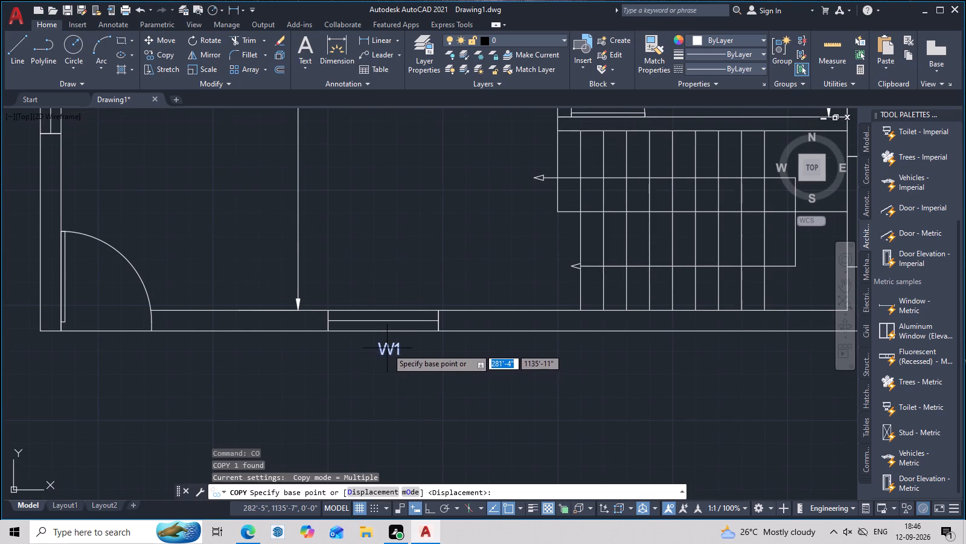
Copy the W1 label beside the staircase and lower bedroom windows in the plan's right exterior wall.
{"action": "scroll", "coordinate": [388, 348], "scroll_direction": "up", "scroll_amount": 6}
{"action": "left_click", "coordinate": [374, 341]}
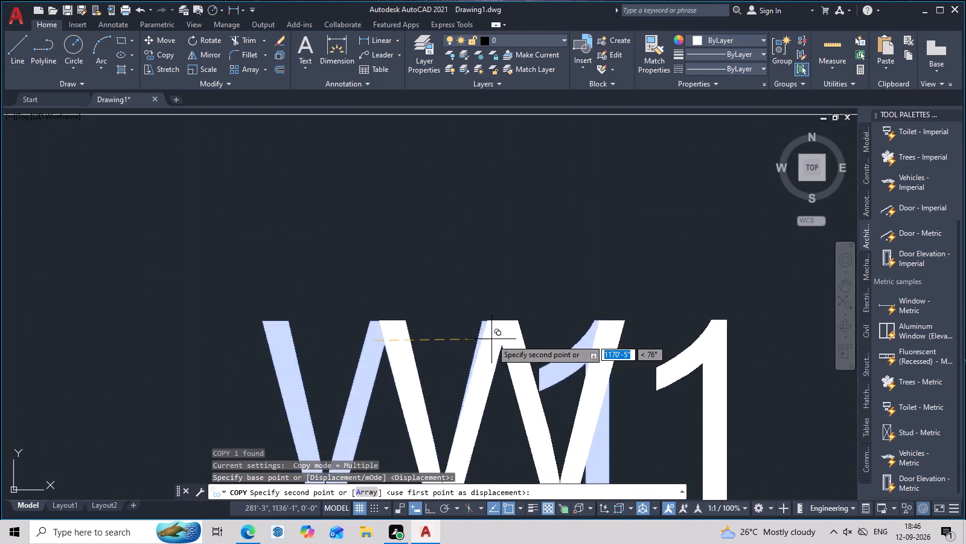
{"action": "scroll", "coordinate": [493, 339], "scroll_direction": "down", "scroll_amount": 5}
{"action": "middle_click_drag", "start_coordinate": [554, 350], "coordinate": [296, 355]}
{"action": "scroll", "coordinate": [619, 354], "scroll_direction": "down", "scroll_amount": 3}
{"action": "middle_click_drag", "start_coordinate": [611, 360], "coordinate": [405, 364]}
{"action": "scroll", "coordinate": [539, 320], "scroll_direction": "up", "scroll_amount": 3}
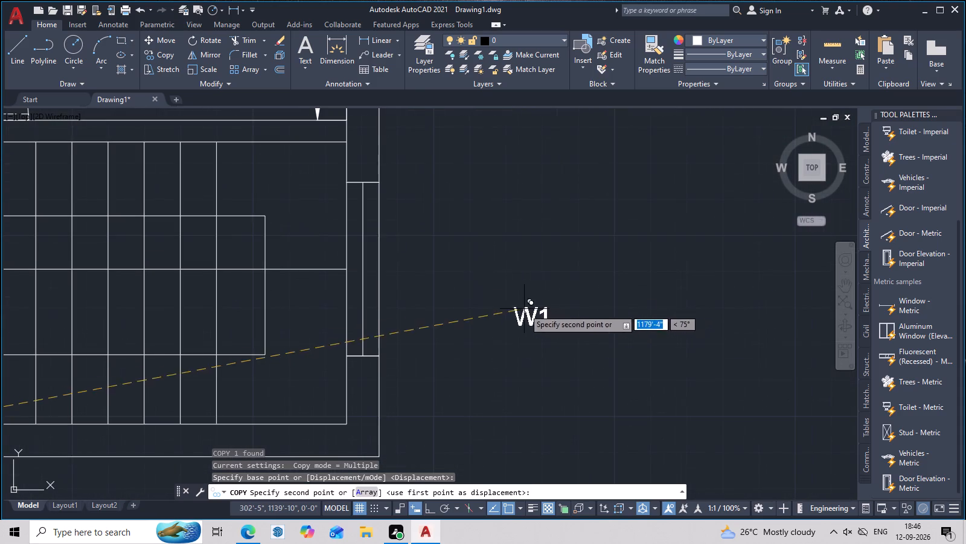
{"action": "left_click", "coordinate": [398, 262]}
{"action": "scroll", "coordinate": [416, 256], "scroll_direction": "down", "scroll_amount": 3}
{"action": "middle_click_drag", "start_coordinate": [458, 236], "coordinate": [481, 380]}
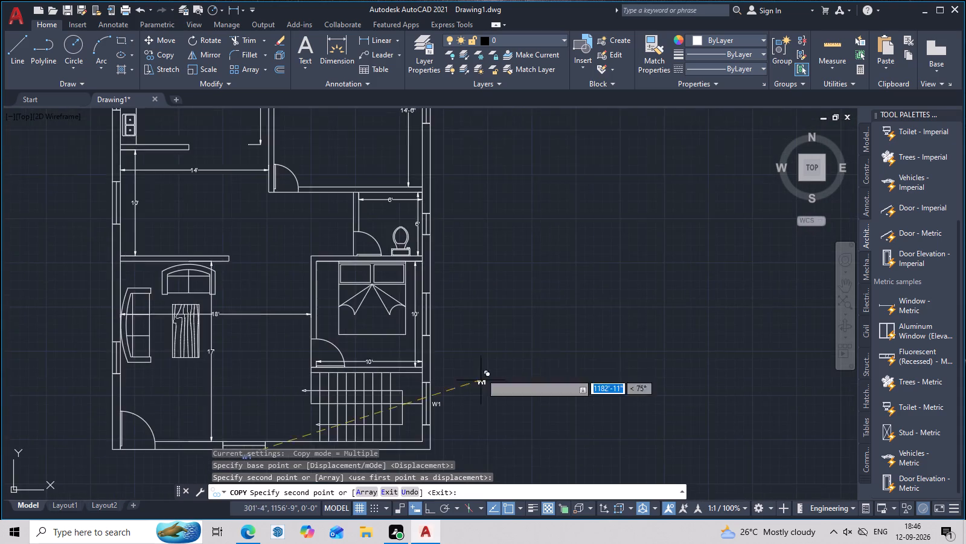
{"action": "scroll", "coordinate": [463, 336], "scroll_direction": "up", "scroll_amount": 3}
{"action": "left_click", "coordinate": [350, 242]}
Copy the W1 label outside the toilet window and the upper bedroom's right-wall and top-wall windows.
{"action": "scroll", "coordinate": [353, 242], "scroll_direction": "down", "scroll_amount": 3}
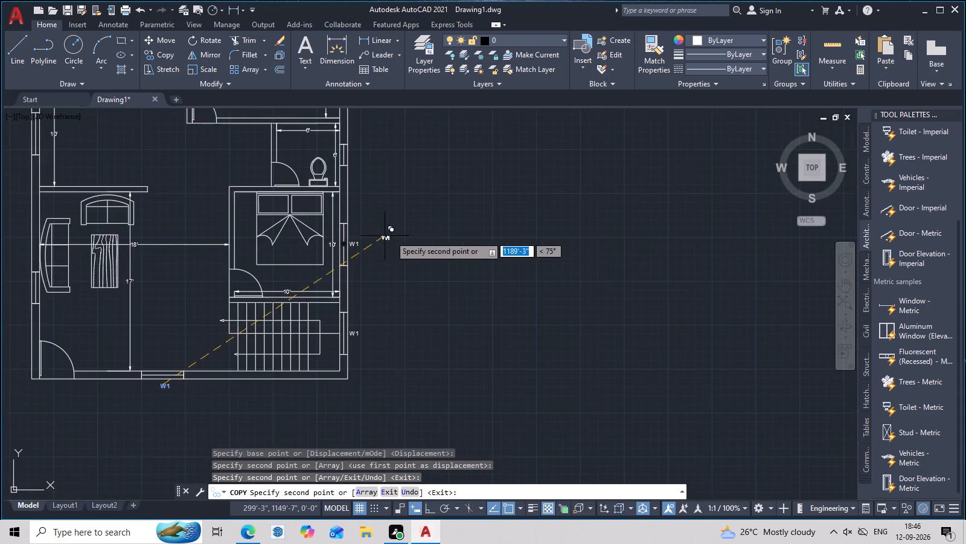
{"action": "middle_click_drag", "start_coordinate": [394, 238], "coordinate": [440, 326]}
{"action": "scroll", "coordinate": [423, 254], "scroll_direction": "up", "scroll_amount": 1}
{"action": "left_click", "coordinate": [388, 234]}
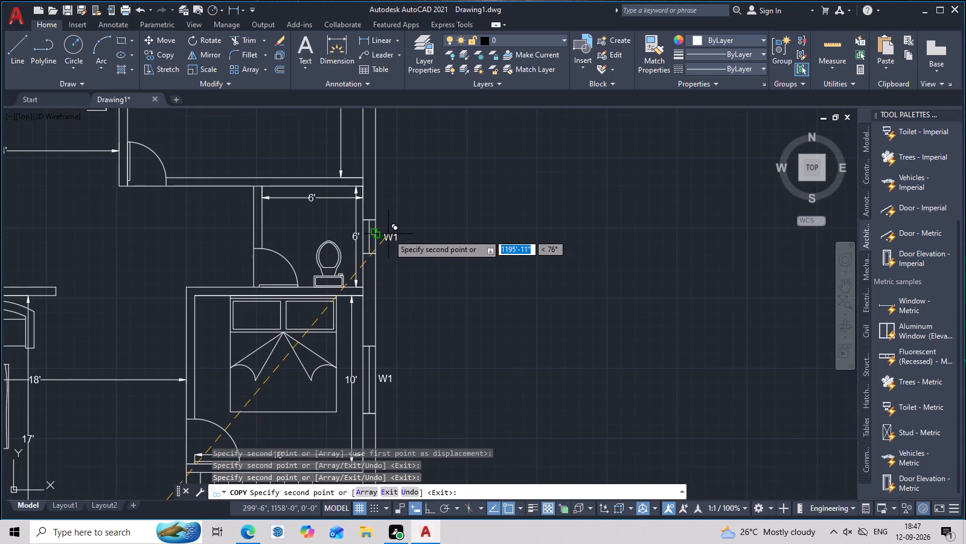
{"action": "scroll", "coordinate": [415, 213], "scroll_direction": "down", "scroll_amount": 3}
{"action": "middle_click_drag", "start_coordinate": [430, 220], "coordinate": [484, 358]}
{"action": "scroll", "coordinate": [481, 310], "scroll_direction": "up", "scroll_amount": 3}
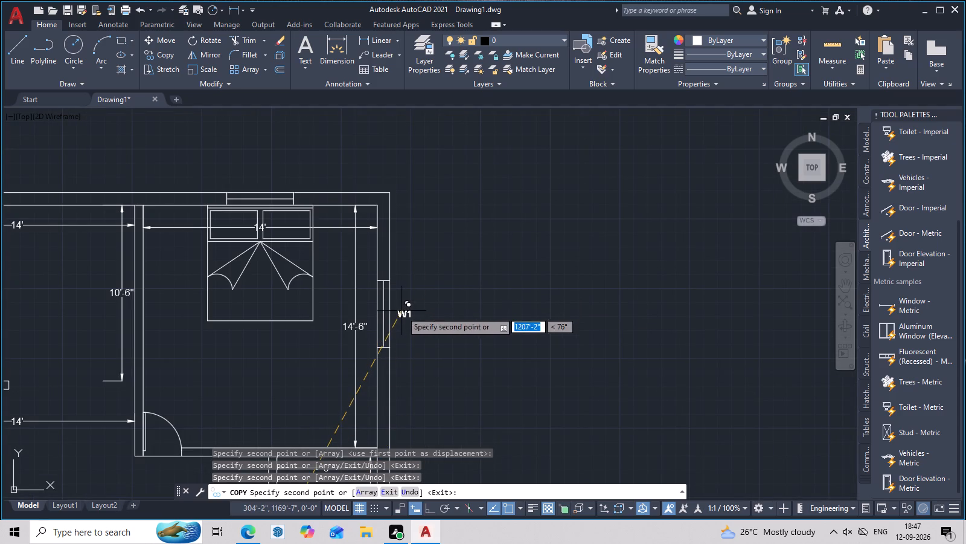
{"action": "left_click", "coordinate": [401, 311]}
{"action": "middle_click_drag", "start_coordinate": [432, 278], "coordinate": [561, 390]}
{"action": "scroll", "coordinate": [427, 288], "scroll_direction": "up", "scroll_amount": 3}
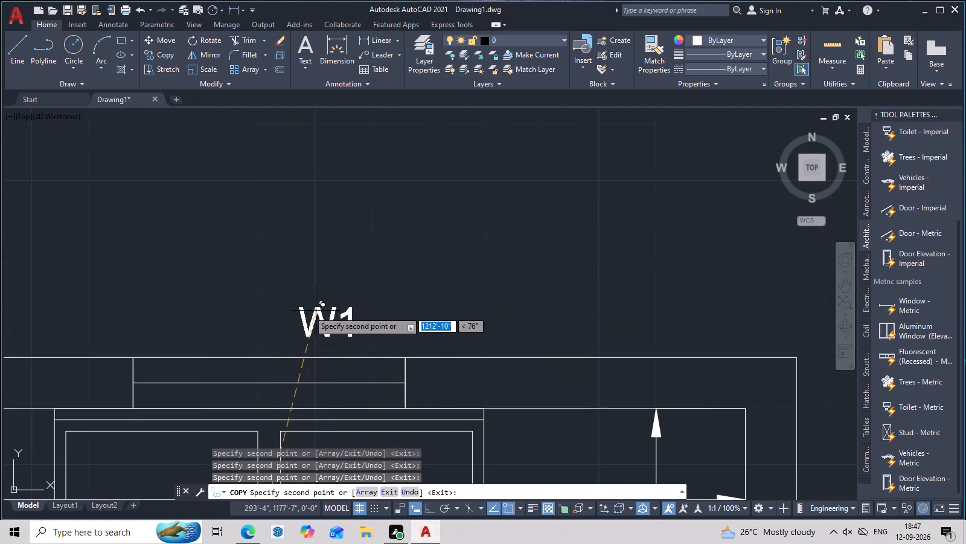
{"action": "left_click", "coordinate": [273, 319]}
Copy the W1 label beside the three left exterior wall windows: kitchen, middle room and living room.
{"action": "scroll", "coordinate": [277, 316], "scroll_direction": "down", "scroll_amount": 3}
{"action": "middle_click_drag", "start_coordinate": [271, 352], "coordinate": [689, 325]}
{"action": "scroll", "coordinate": [409, 374], "scroll_direction": "up", "scroll_amount": 2}
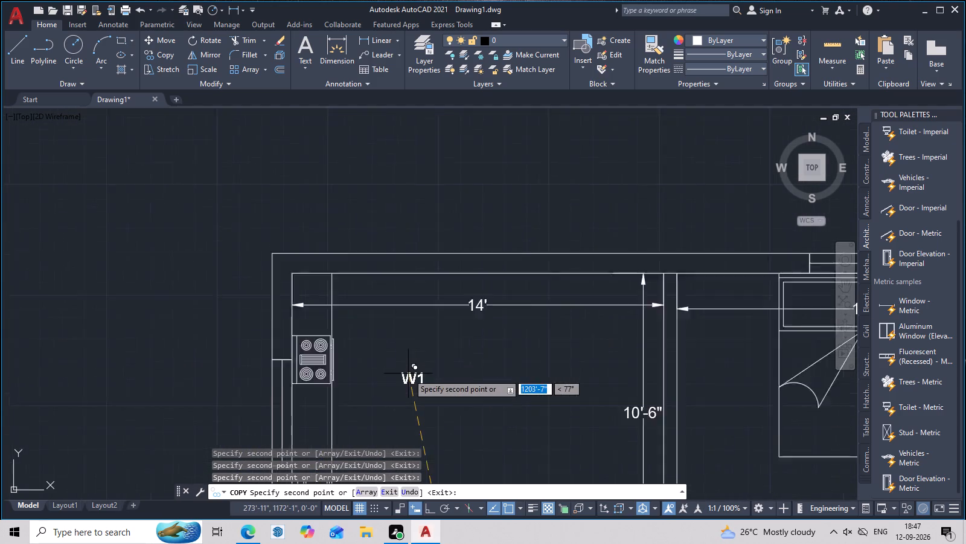
{"action": "middle_click_drag", "start_coordinate": [397, 383], "coordinate": [524, 271]}
{"action": "double_click", "coordinate": [284, 311]}
{"action": "scroll", "coordinate": [298, 311], "scroll_direction": "down", "scroll_amount": 4}
{"action": "middle_click_drag", "start_coordinate": [388, 389], "coordinate": [458, 267]}
{"action": "scroll", "coordinate": [369, 268], "scroll_direction": "up", "scroll_amount": 3}
{"action": "left_click", "coordinate": [358, 236]}
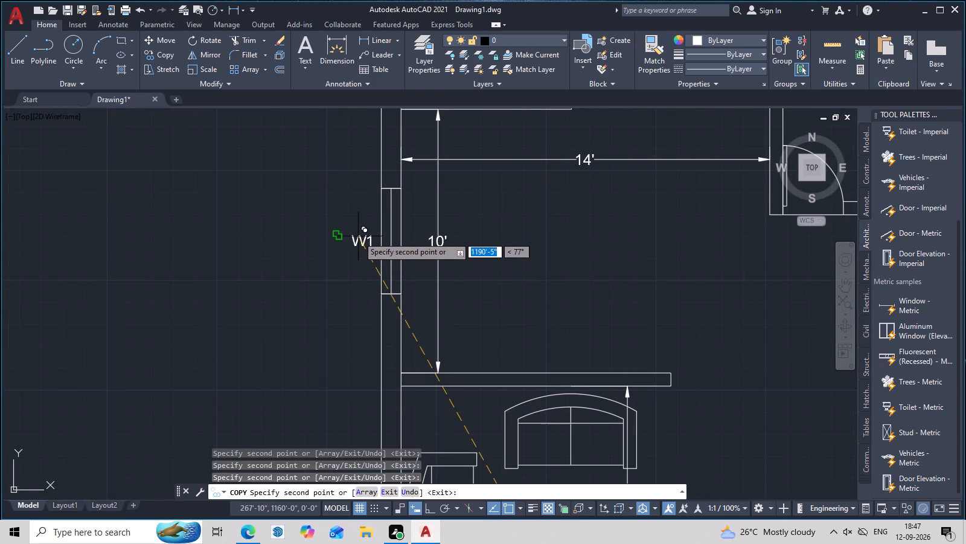
{"action": "scroll", "coordinate": [368, 256], "scroll_direction": "down", "scroll_amount": 3}
{"action": "middle_click_drag", "start_coordinate": [391, 318], "coordinate": [460, 206]}
{"action": "scroll", "coordinate": [447, 219], "scroll_direction": "up", "scroll_amount": 3}
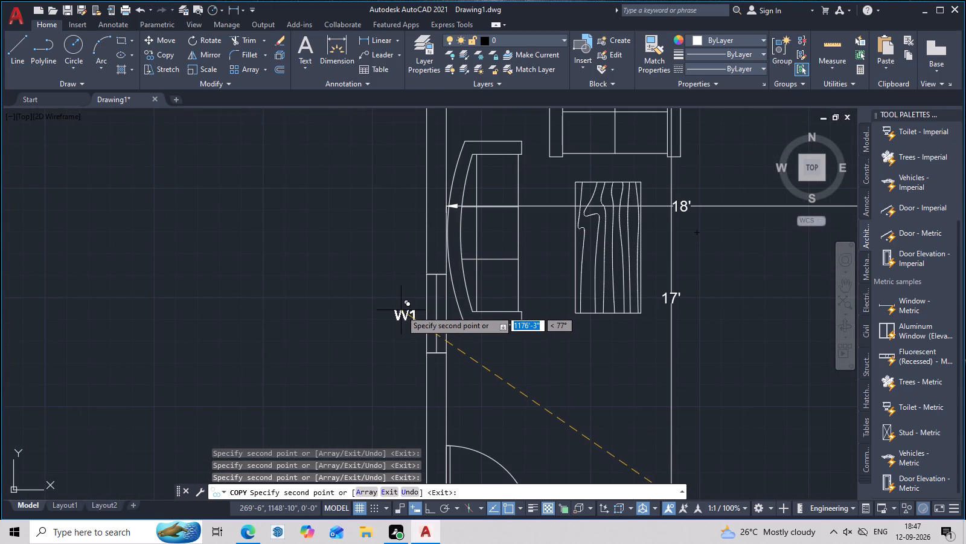
{"action": "double_click", "coordinate": [401, 310]}
{"action": "scroll", "coordinate": [401, 310], "scroll_direction": "down", "scroll_amount": 2}
{"action": "middle_click_drag", "start_coordinate": [473, 338], "coordinate": [519, 248]}
{"action": "key", "text": "Escape"}
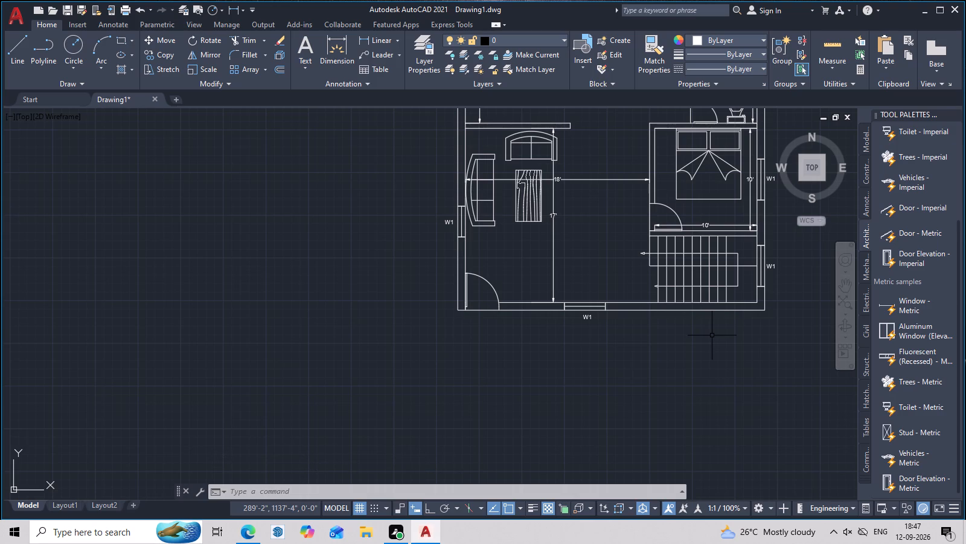
Change the toilet window's label text to W.
{"action": "middle_click_drag", "start_coordinate": [767, 346], "coordinate": [686, 366]}
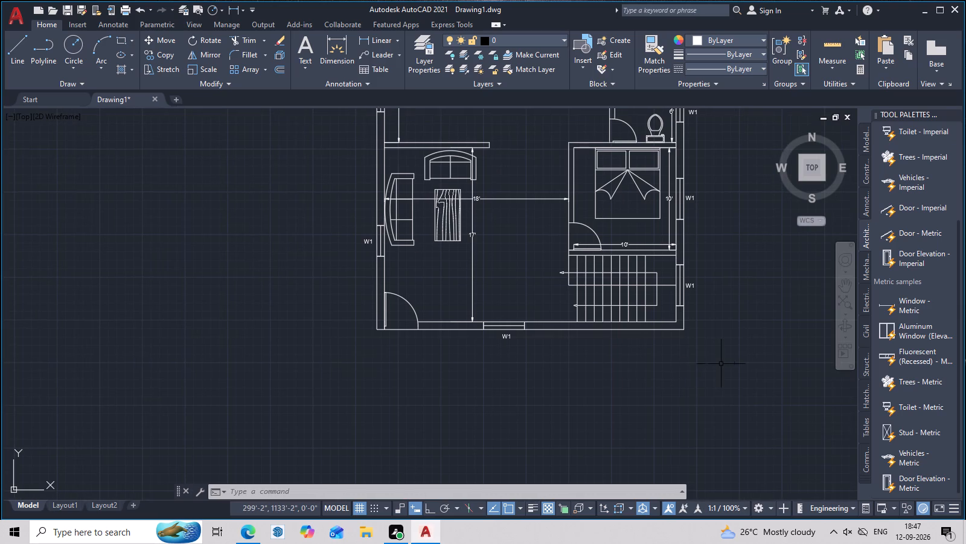
{"action": "middle_click_drag", "start_coordinate": [751, 286], "coordinate": [729, 332]}
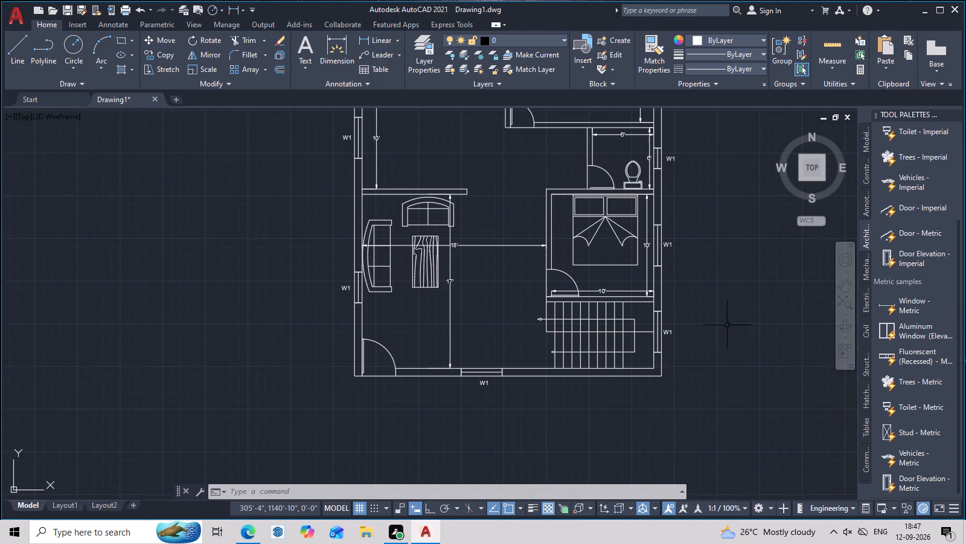
{"action": "middle_click_drag", "start_coordinate": [691, 216], "coordinate": [674, 266]}
{"action": "scroll", "coordinate": [662, 219], "scroll_direction": "up", "scroll_amount": 2}
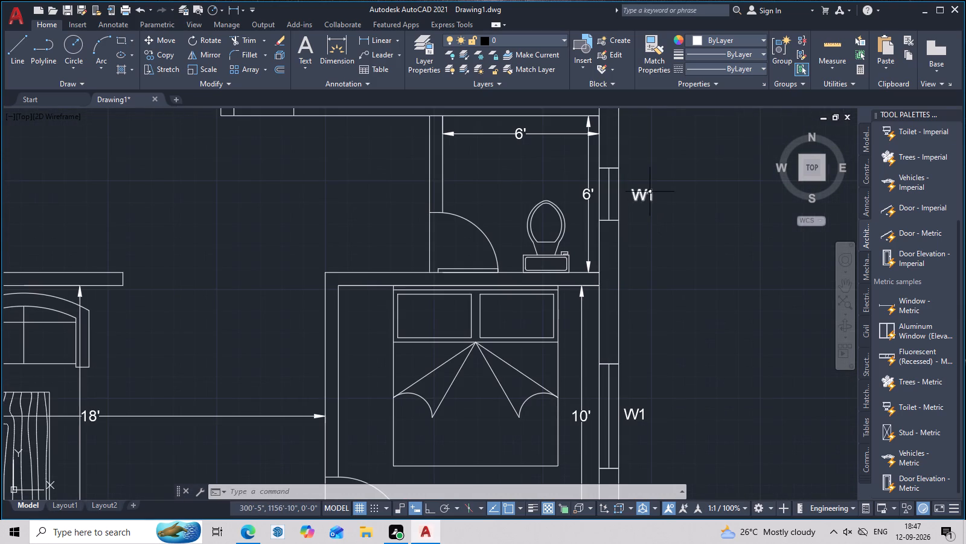
{"action": "double_click", "coordinate": [650, 192]}
{"action": "double_click", "coordinate": [650, 192]}
{"action": "double_click", "coordinate": [655, 192]}
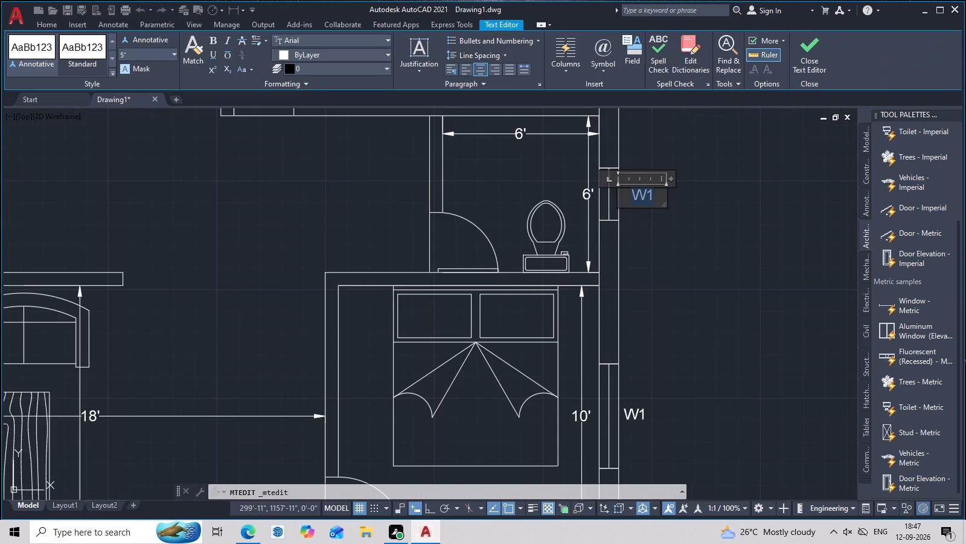
{"action": "left_click", "coordinate": [655, 192]}
{"action": "key", "text": "BackSpace"}
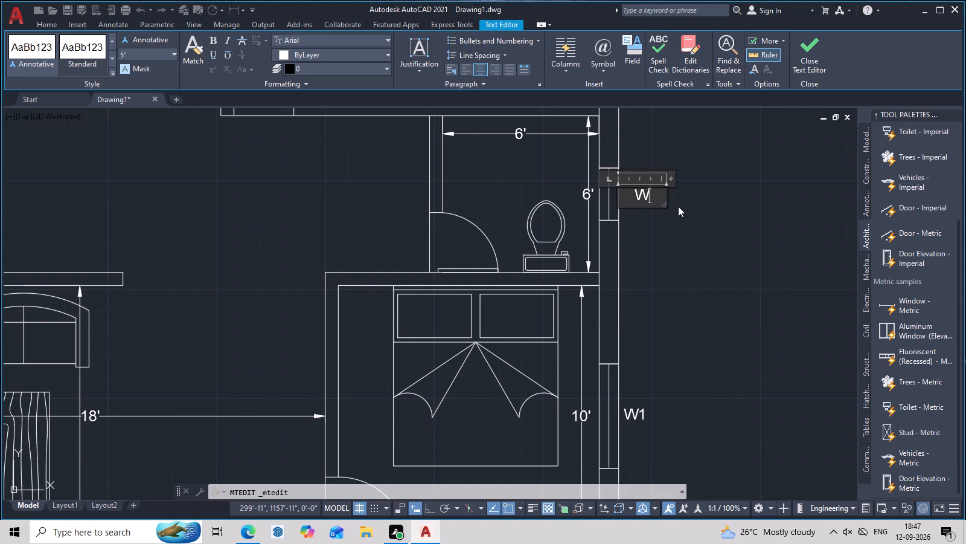
{"action": "left_click", "coordinate": [678, 206]}
Review the window labels around the whole floor plan, from the upper bedroom down to the main entrance.
{"action": "scroll", "coordinate": [678, 203], "scroll_direction": "down", "scroll_amount": 2}
{"action": "middle_click_drag", "start_coordinate": [676, 213], "coordinate": [629, 375]}
{"action": "scroll", "coordinate": [621, 247], "scroll_direction": "up", "scroll_amount": 2}
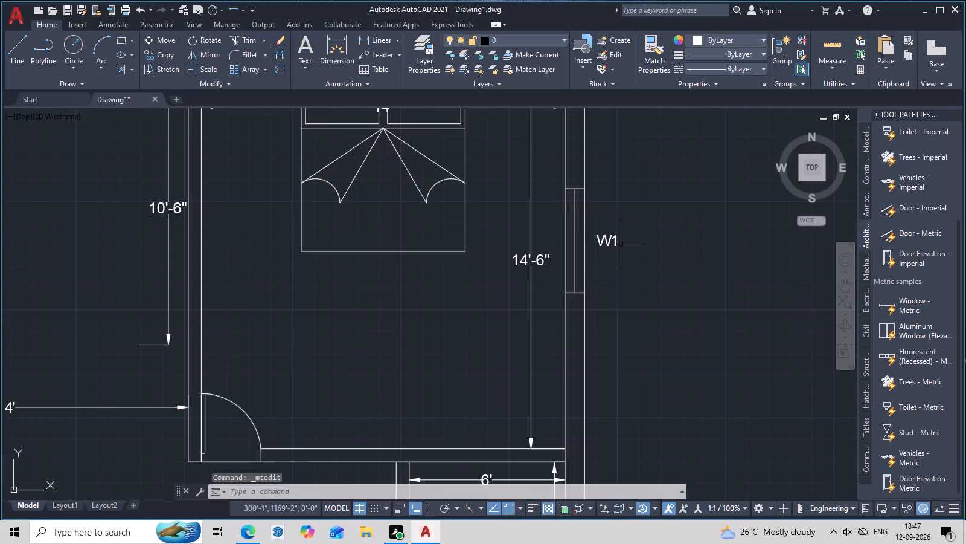
{"action": "scroll", "coordinate": [621, 244], "scroll_direction": "down", "scroll_amount": 1}
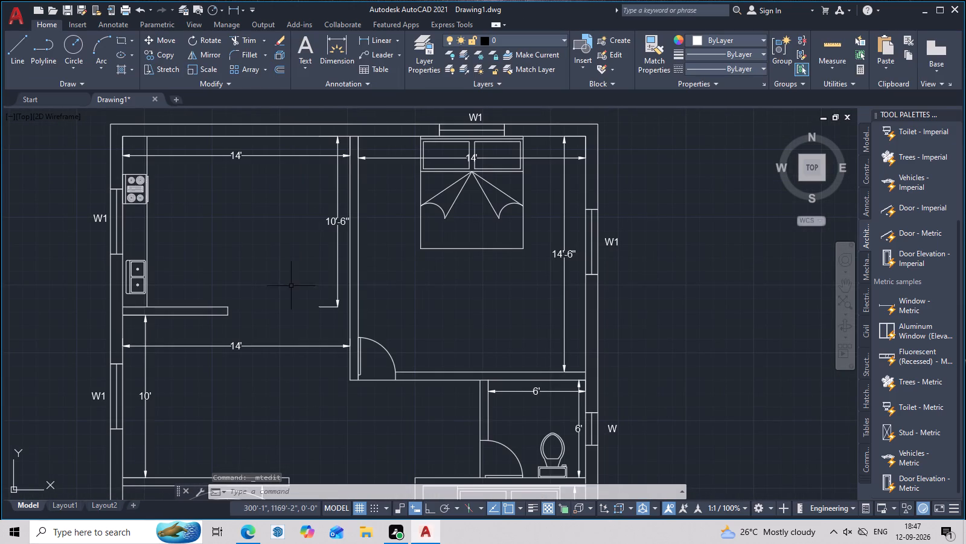
{"action": "middle_click_drag", "start_coordinate": [197, 305], "coordinate": [283, 219]}
{"action": "scroll", "coordinate": [283, 219], "scroll_direction": "down", "scroll_amount": 1}
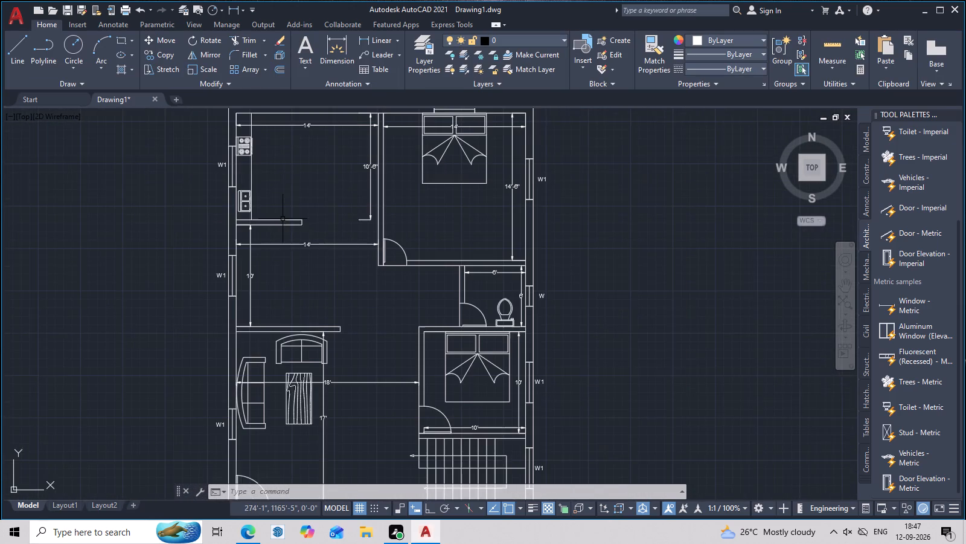
{"action": "middle_click_drag", "start_coordinate": [290, 238], "coordinate": [323, 287]}
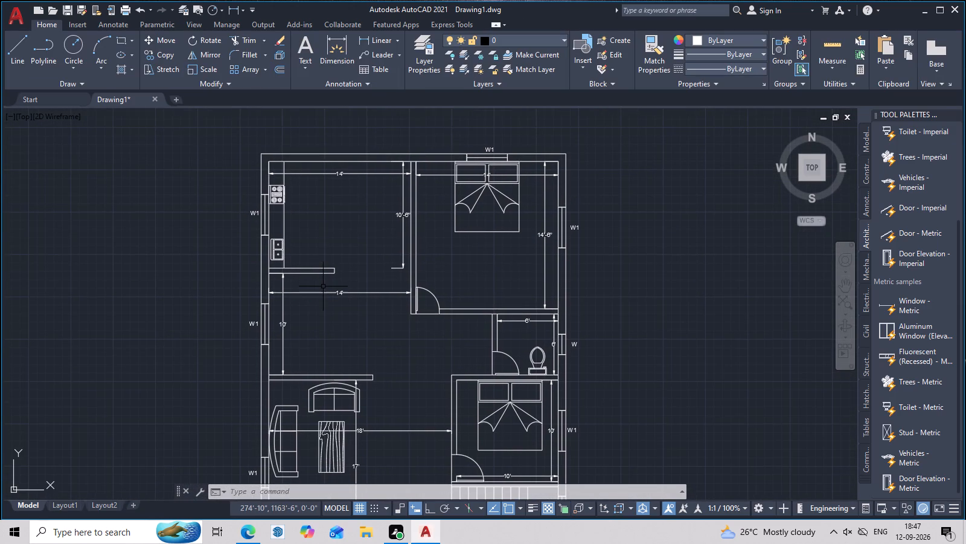
{"action": "middle_click_drag", "start_coordinate": [300, 394], "coordinate": [329, 236]}
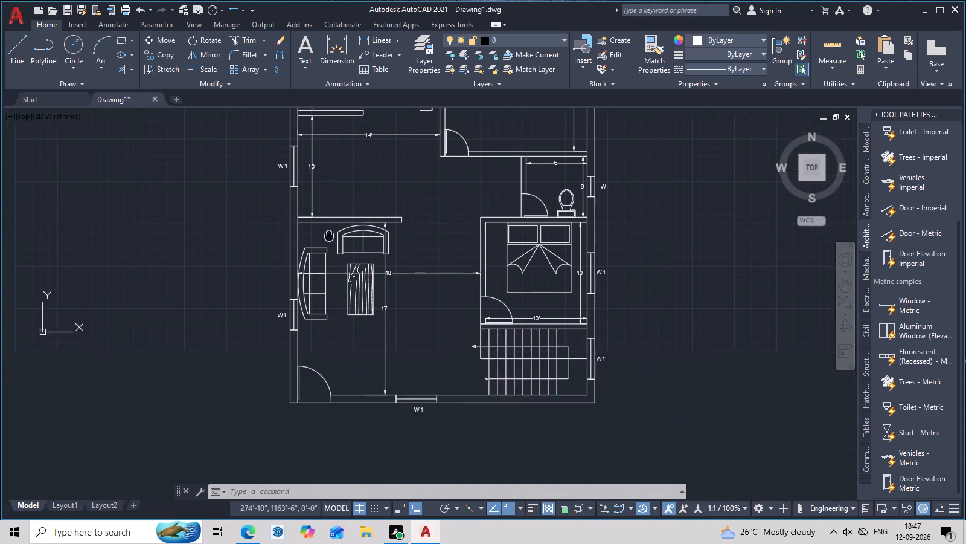
{"action": "scroll", "coordinate": [315, 424], "scroll_direction": "up", "scroll_amount": 1}
{"action": "middle_click_drag", "start_coordinate": [315, 420], "coordinate": [289, 427]}
{"action": "scroll", "coordinate": [287, 402], "scroll_direction": "up", "scroll_amount": 1}
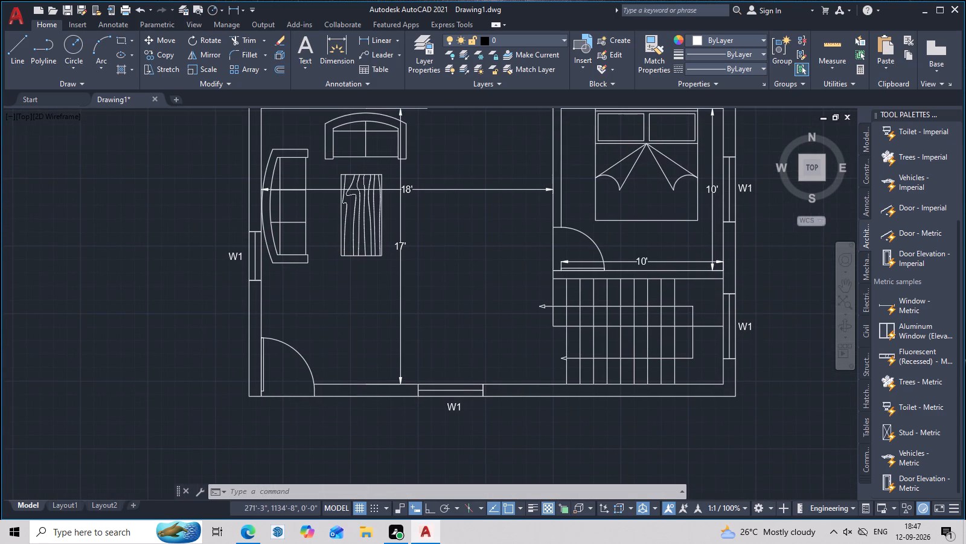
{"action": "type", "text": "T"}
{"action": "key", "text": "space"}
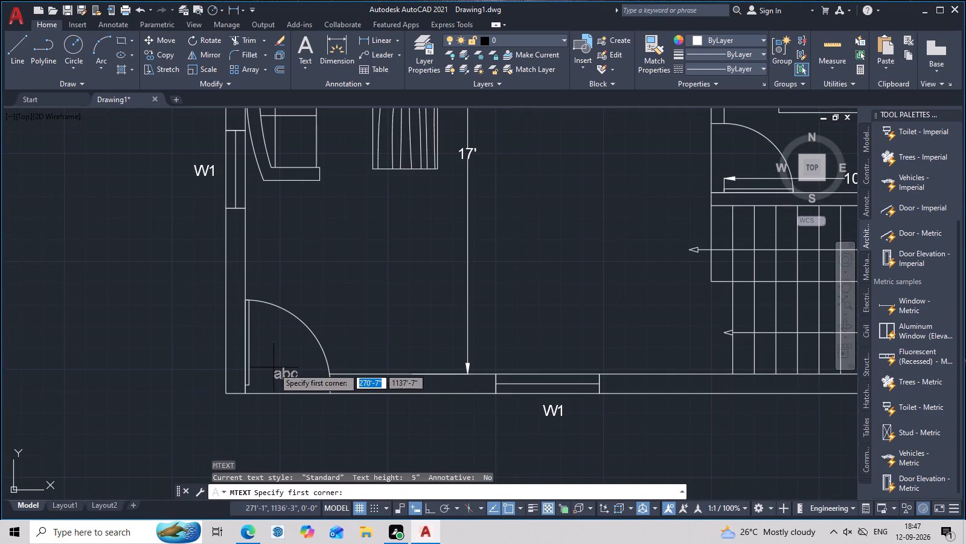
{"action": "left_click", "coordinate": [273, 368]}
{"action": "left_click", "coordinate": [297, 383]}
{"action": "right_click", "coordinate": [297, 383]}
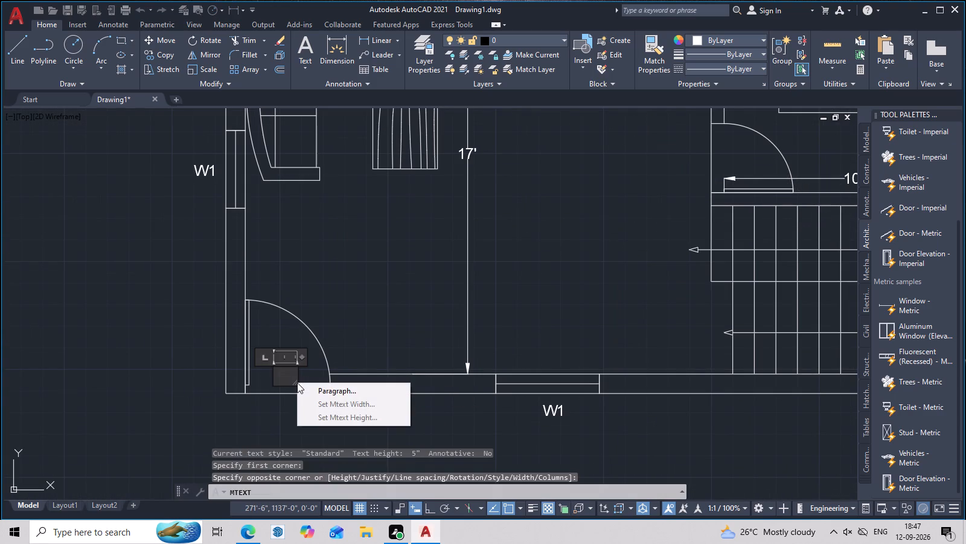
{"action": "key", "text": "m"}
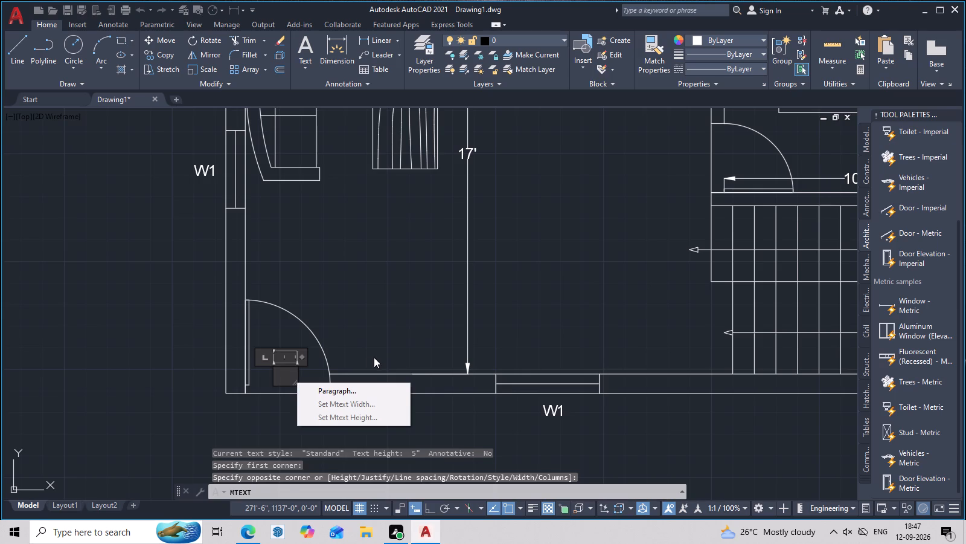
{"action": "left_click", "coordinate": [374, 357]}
Add a multiline text label MD inside the main entrance door's swing at the plan's lower-left corner.
{"action": "key", "text": "t"}
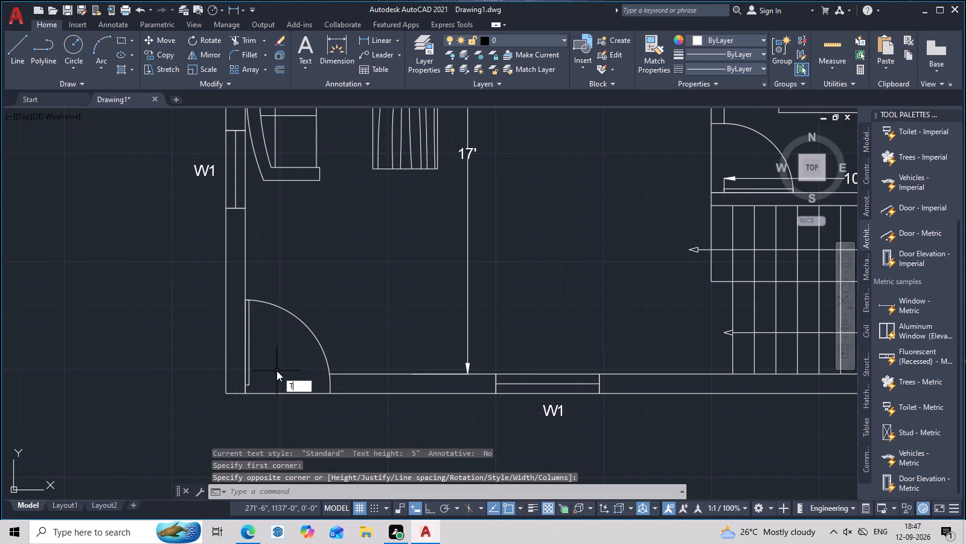
{"action": "key", "text": "space"}
{"action": "left_click", "coordinate": [268, 360]}
{"action": "left_click", "coordinate": [300, 383]}
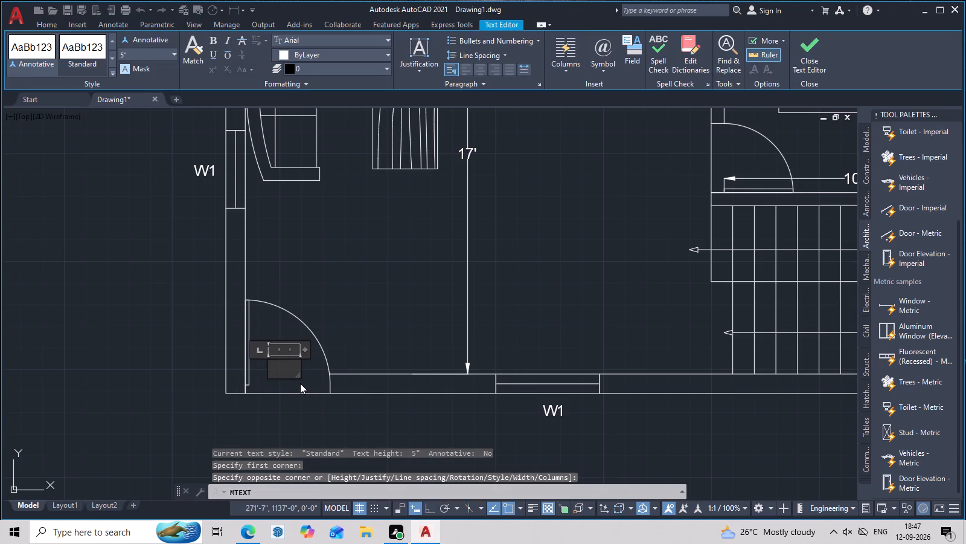
{"action": "key", "text": "m"}
{"action": "key", "text": "d"}
{"action": "left_click", "coordinate": [329, 343]}
Add a multiline text label D inside the lower bedroom door's swing.
{"action": "scroll", "coordinate": [329, 343], "scroll_direction": "down", "scroll_amount": 2}
{"action": "middle_click_drag", "start_coordinate": [359, 349], "coordinate": [217, 418]}
{"action": "scroll", "coordinate": [347, 323], "scroll_direction": "up", "scroll_amount": 2}
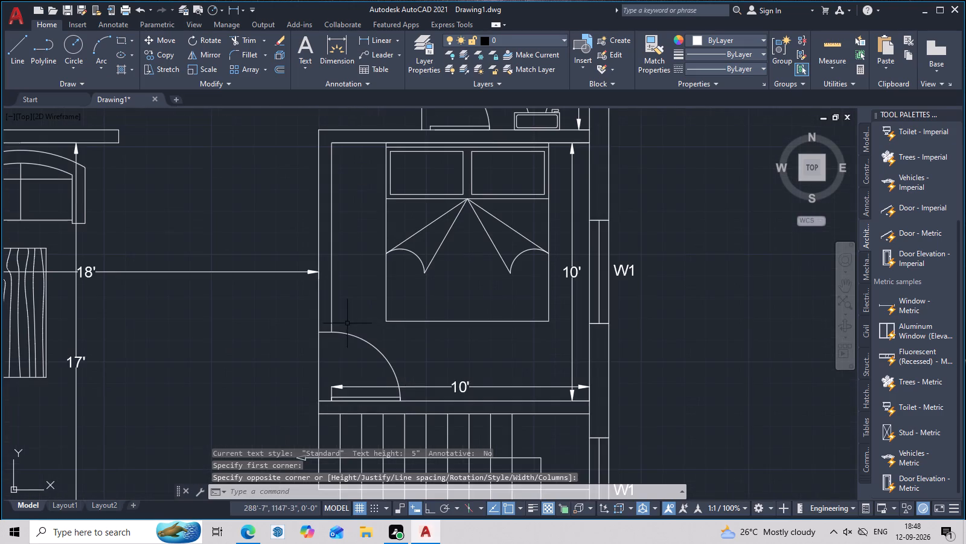
{"action": "middle_click_drag", "start_coordinate": [336, 359], "coordinate": [344, 338]}
{"action": "scroll", "coordinate": [344, 337], "scroll_direction": "up", "scroll_amount": 1}
{"action": "middle_click_drag", "start_coordinate": [344, 345], "coordinate": [352, 326]}
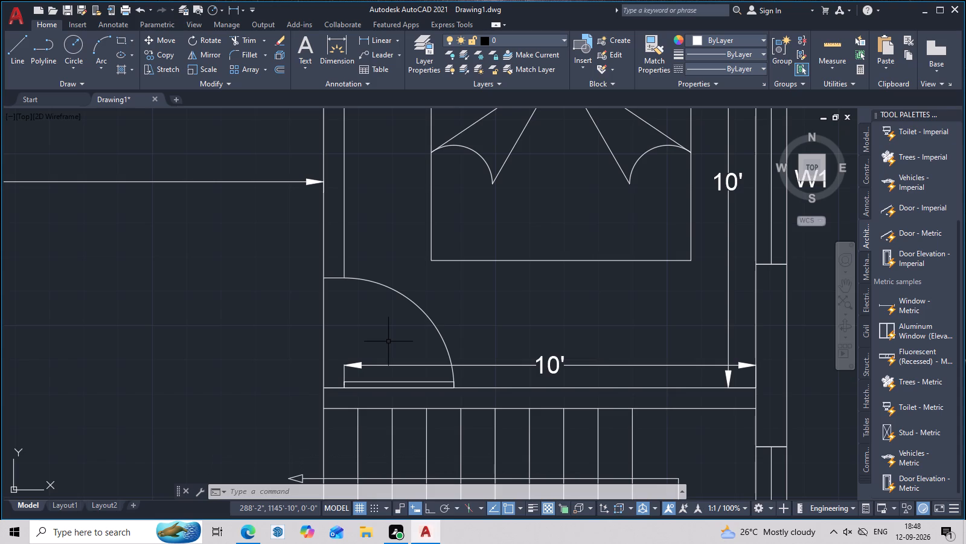
{"action": "type", "text": "T"}
{"action": "key", "text": "space"}
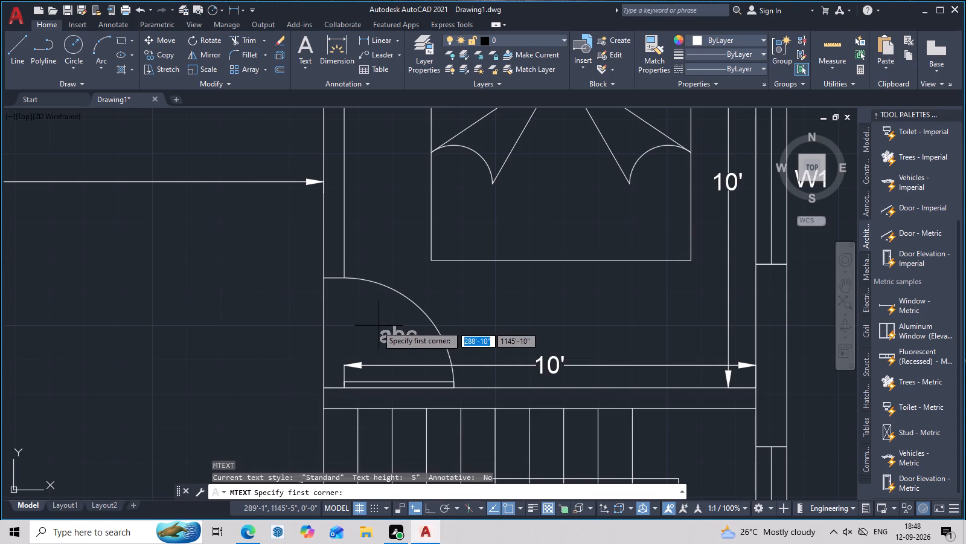
{"action": "left_click", "coordinate": [351, 317]}
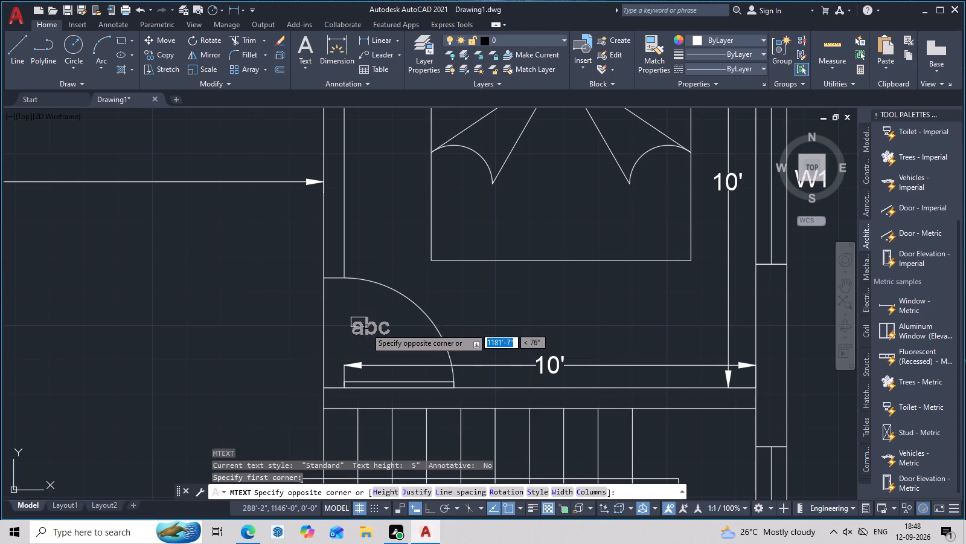
{"action": "left_click", "coordinate": [375, 343]}
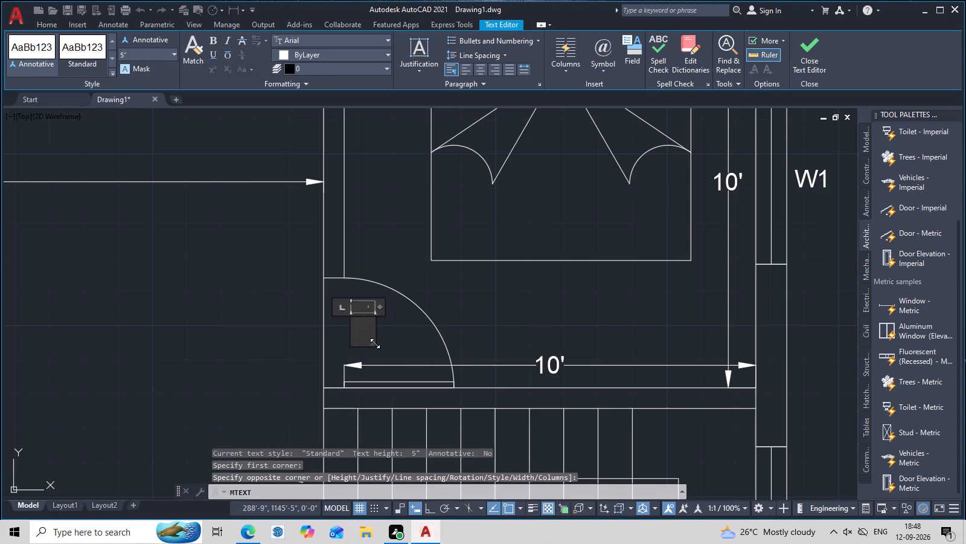
{"action": "key", "text": "d"}
{"action": "key", "text": "space"}
{"action": "left_click", "coordinate": [472, 328]}
Add a multiline text label D1 inside the toilet door's swing.
{"action": "scroll", "coordinate": [444, 288], "scroll_direction": "down", "scroll_amount": 3}
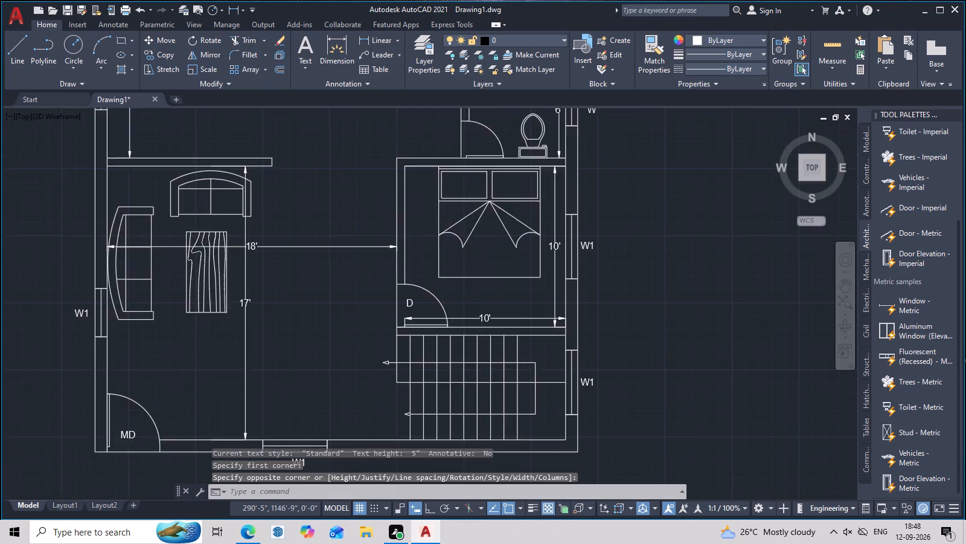
{"action": "middle_click_drag", "start_coordinate": [444, 288], "coordinate": [459, 390]}
{"action": "scroll", "coordinate": [469, 290], "scroll_direction": "up", "scroll_amount": 3}
{"action": "middle_click_drag", "start_coordinate": [493, 326], "coordinate": [487, 295]}
{"action": "scroll", "coordinate": [504, 304], "scroll_direction": "up", "scroll_amount": 2}
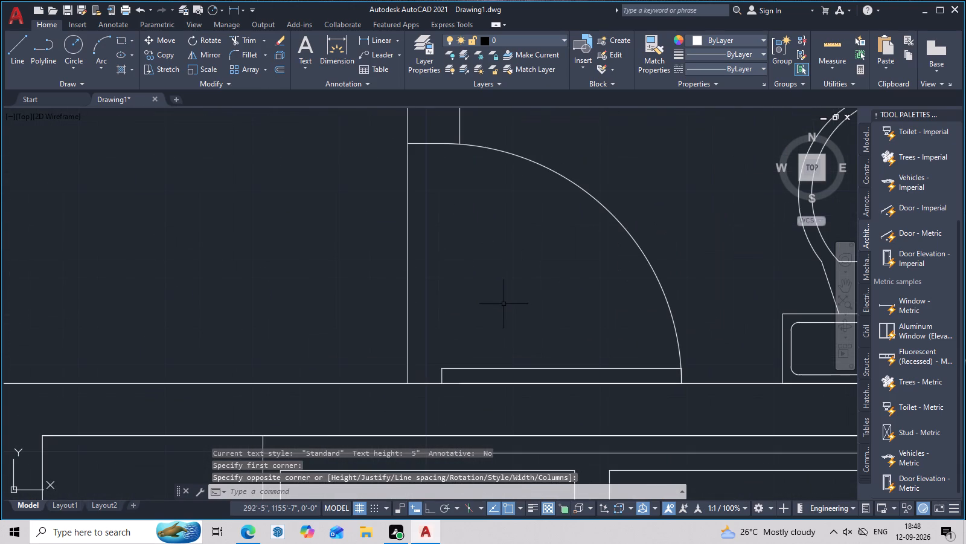
{"action": "type", "text": "T"}
{"action": "key", "text": "space"}
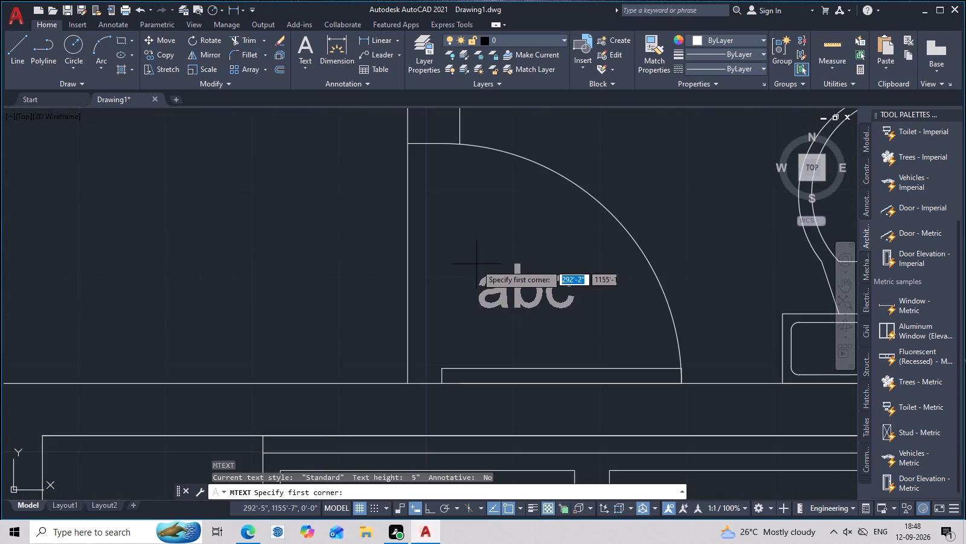
{"action": "left_click", "coordinate": [428, 206]}
{"action": "left_click", "coordinate": [512, 299]}
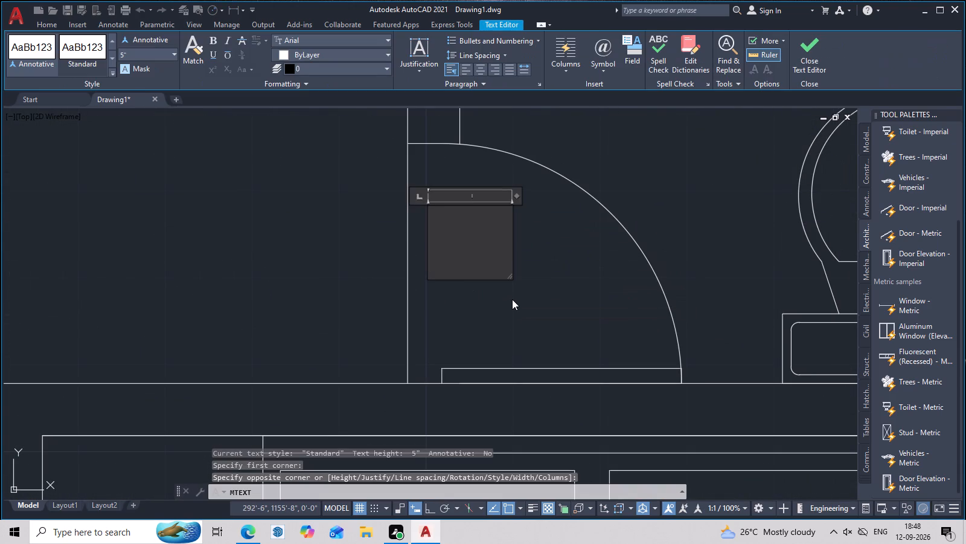
{"action": "type", "text": "D1"}
{"action": "left_click", "coordinate": [587, 230]}
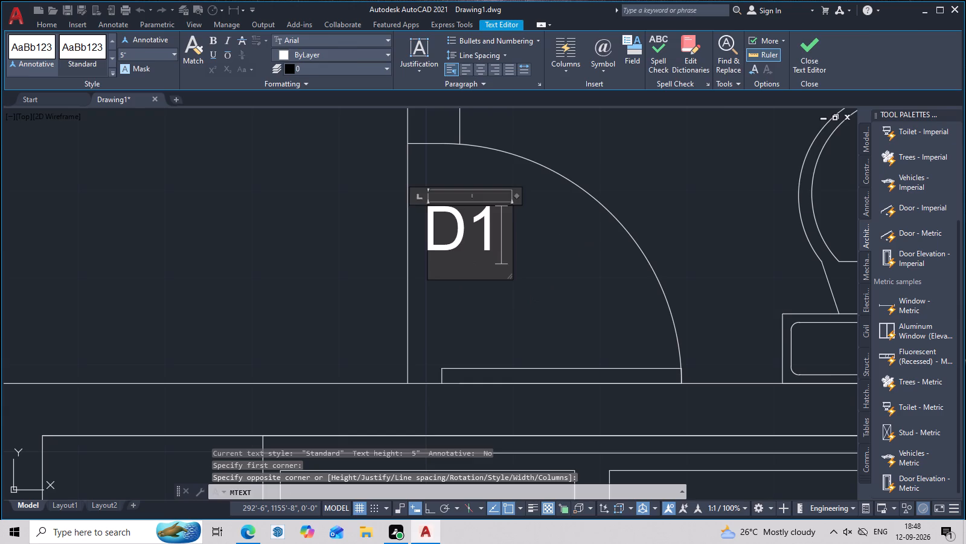
Move the D1 label slightly down and to the right so it sits lower within the toilet door's swing.
{"action": "scroll", "coordinate": [581, 236], "scroll_direction": "down", "scroll_amount": 3}
{"action": "scroll", "coordinate": [560, 242], "scroll_direction": "up", "scroll_amount": 2}
{"action": "left_click", "coordinate": [557, 235]}
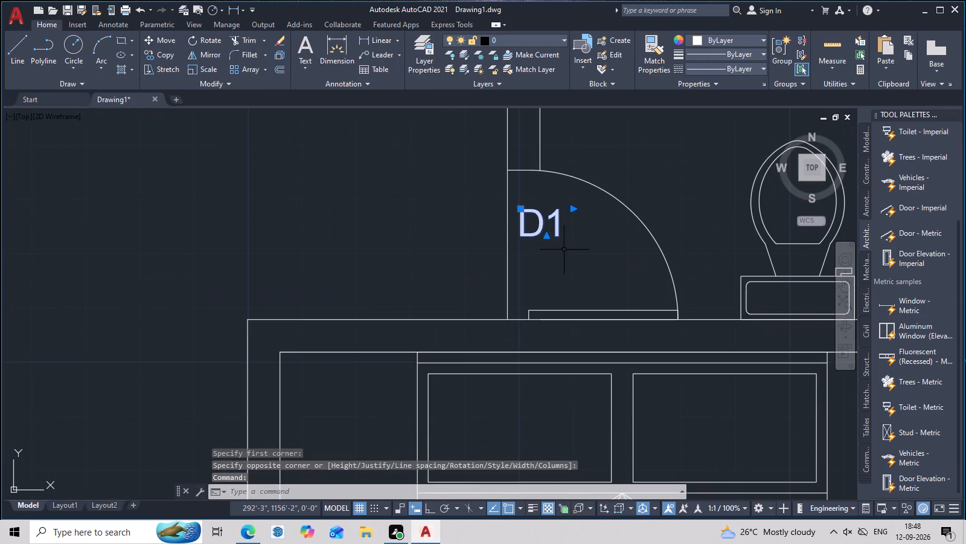
{"action": "type", "text": "M"}
{"action": "key", "text": "space"}
{"action": "scroll", "coordinate": [552, 238], "scroll_direction": "up", "scroll_amount": 2}
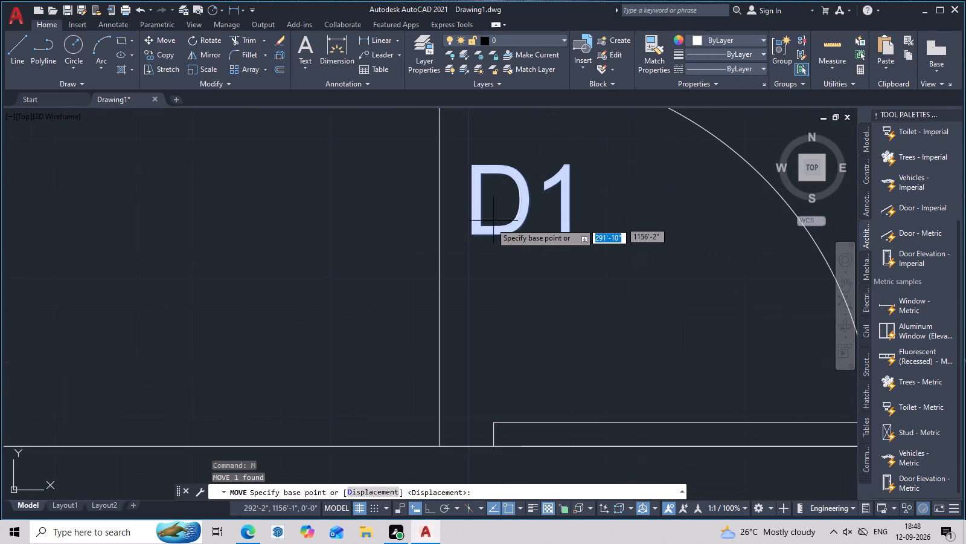
{"action": "left_click", "coordinate": [479, 227]}
{"action": "left_click", "coordinate": [501, 275]}
{"action": "scroll", "coordinate": [511, 273], "scroll_direction": "down", "scroll_amount": 3}
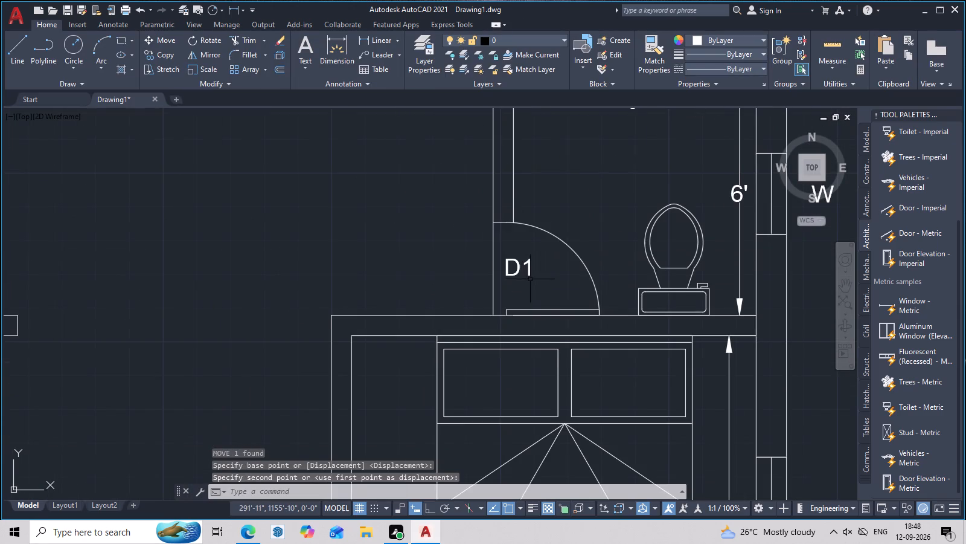
{"action": "middle_click_drag", "start_coordinate": [552, 303], "coordinate": [557, 320]}
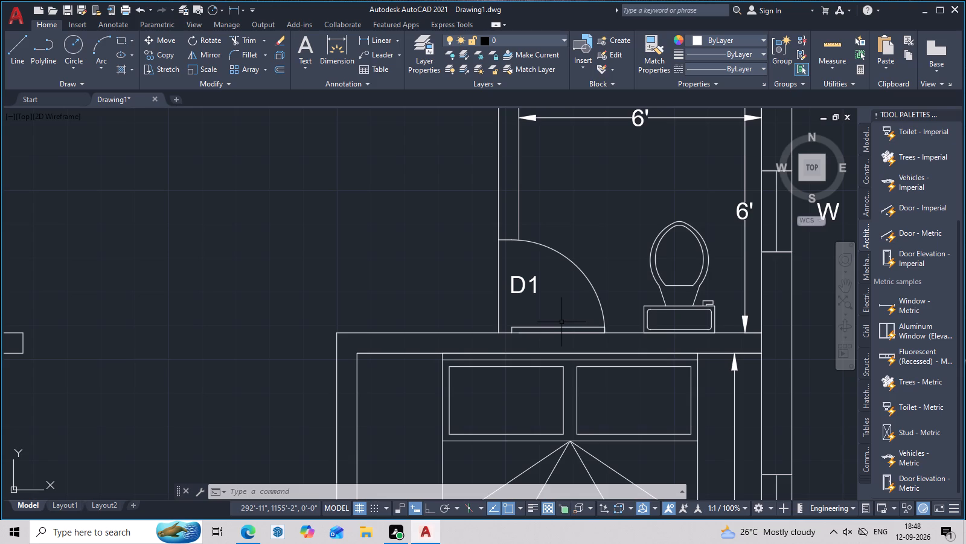
Add a multiline text label D inside the upper bedroom door's swing.
{"action": "scroll", "coordinate": [561, 322], "scroll_direction": "down", "scroll_amount": 4}
{"action": "middle_click_drag", "start_coordinate": [558, 298], "coordinate": [615, 297]}
{"action": "scroll", "coordinate": [574, 265], "scroll_direction": "up", "scroll_amount": 4}
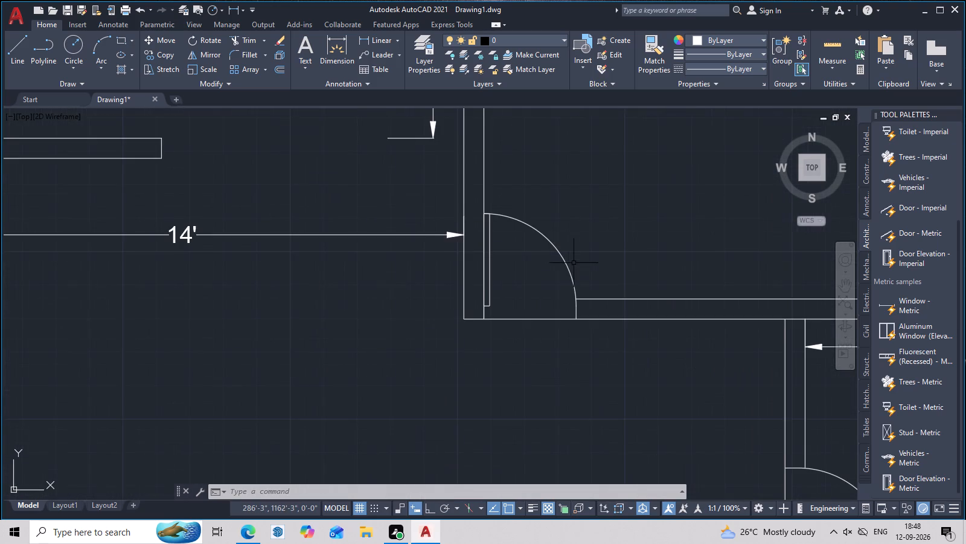
{"action": "middle_click_drag", "start_coordinate": [566, 274], "coordinate": [568, 250]}
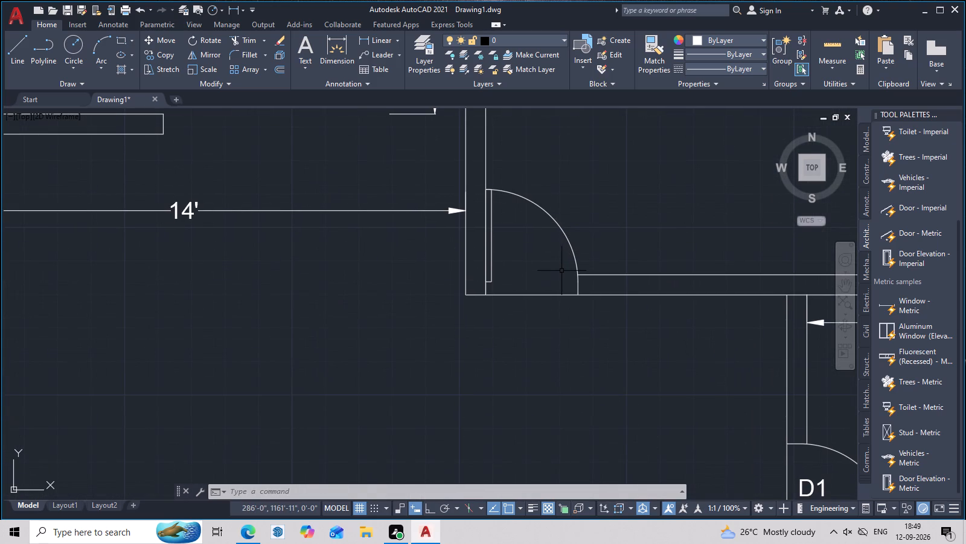
{"action": "scroll", "coordinate": [499, 261], "scroll_direction": "down", "scroll_amount": 2}
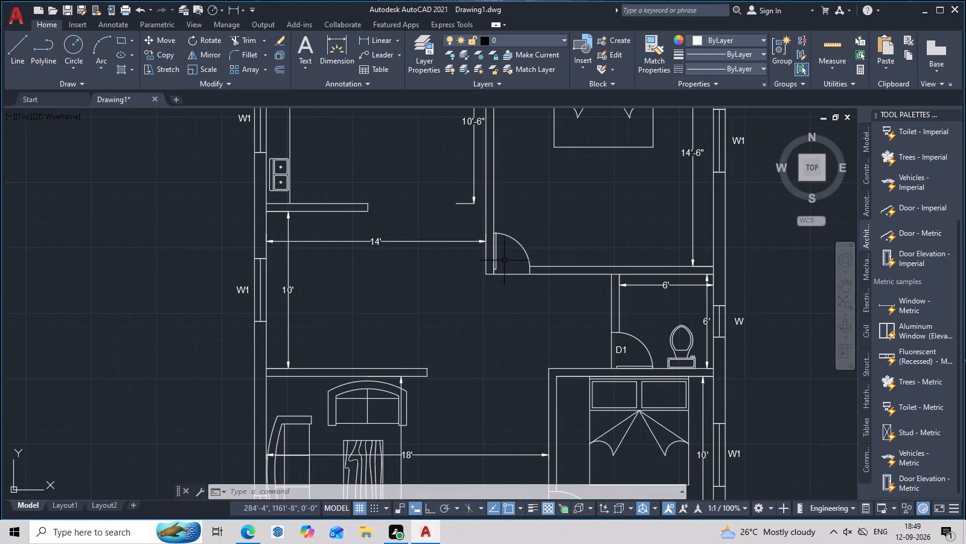
{"action": "scroll", "coordinate": [624, 311], "scroll_direction": "down", "scroll_amount": 1}
{"action": "middle_click_drag", "start_coordinate": [653, 394], "coordinate": [630, 309]}
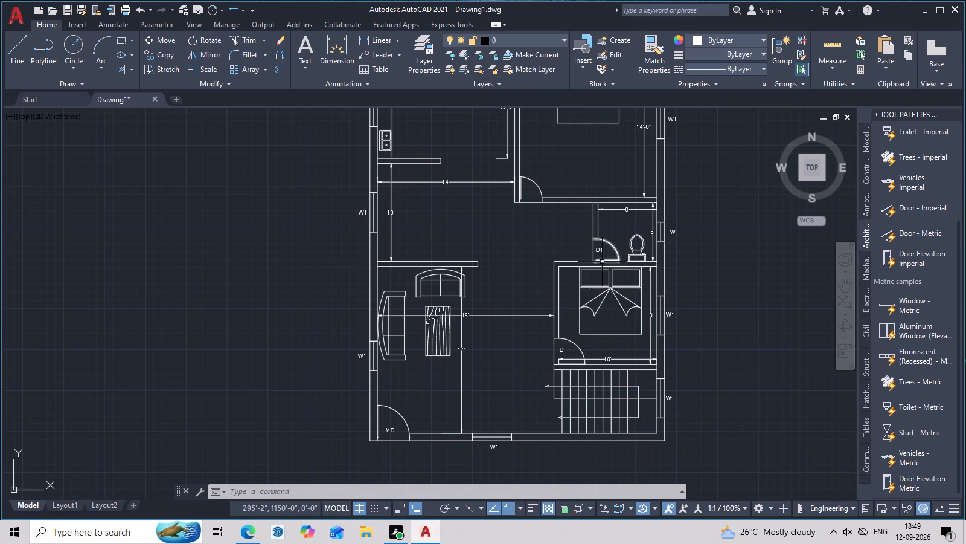
{"action": "middle_click_drag", "start_coordinate": [540, 181], "coordinate": [525, 239]}
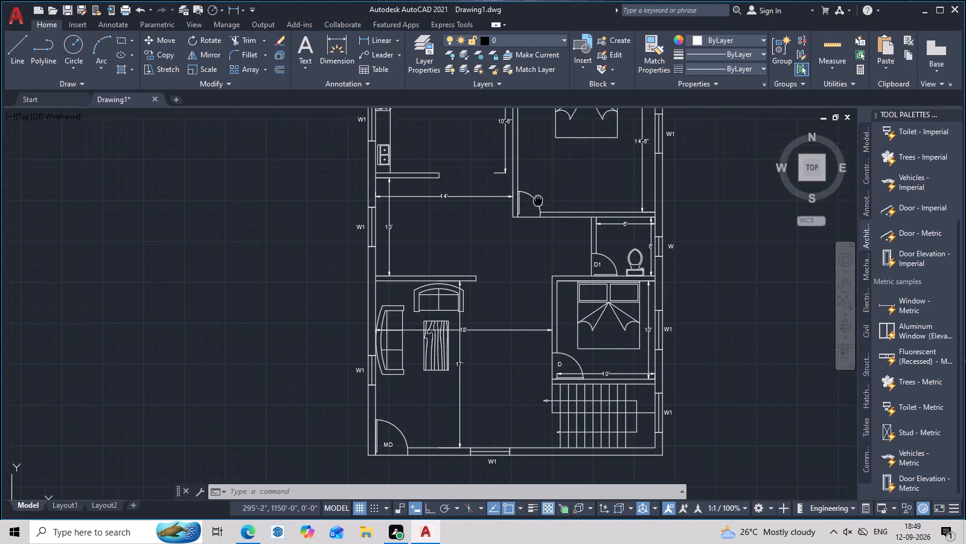
{"action": "middle_click_drag", "start_coordinate": [525, 239], "coordinate": [508, 274]}
{"action": "scroll", "coordinate": [504, 291], "scroll_direction": "up", "scroll_amount": 1}
{"action": "type", "text": "T"}
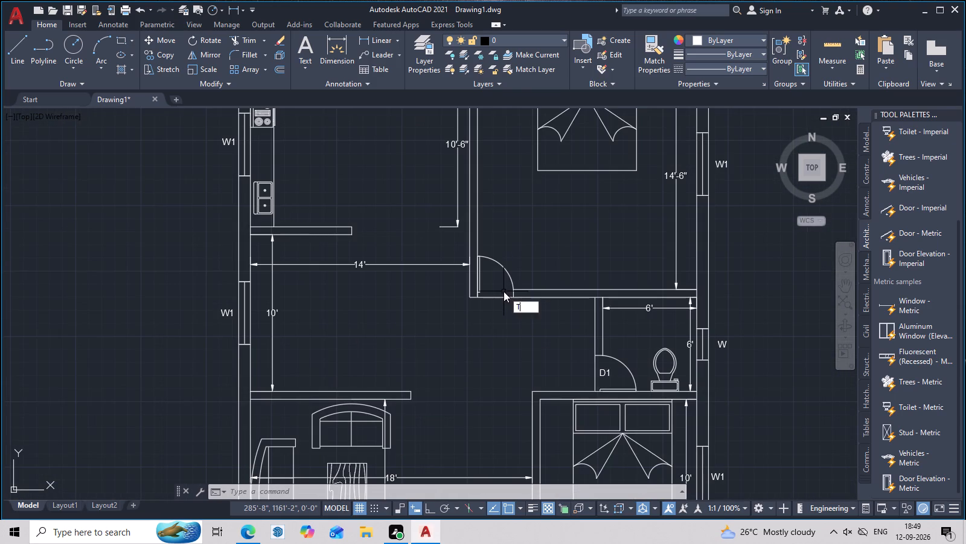
{"action": "key", "text": "space"}
{"action": "scroll", "coordinate": [504, 291], "scroll_direction": "up", "scroll_amount": 2}
{"action": "left_click", "coordinate": [464, 271]}
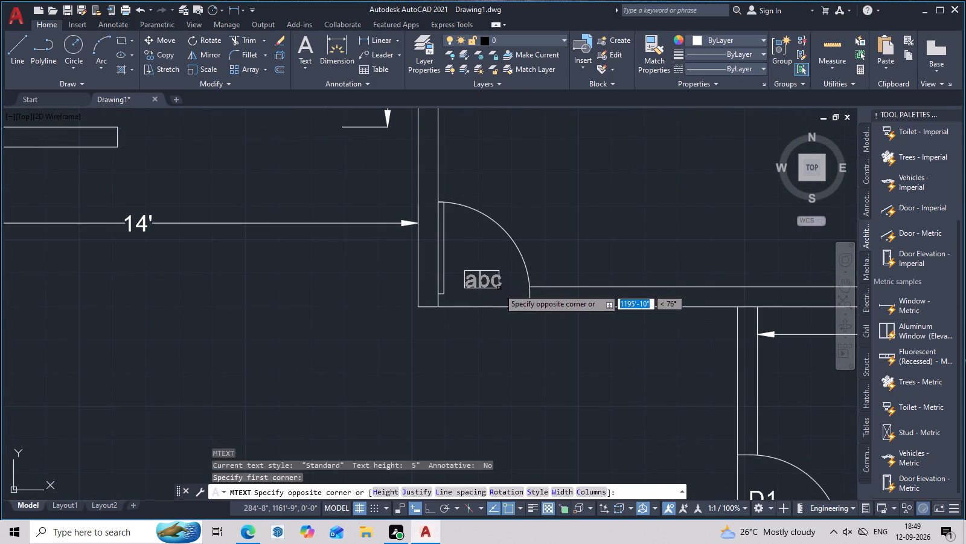
{"action": "left_click", "coordinate": [499, 288]}
{"action": "key", "text": "d"}
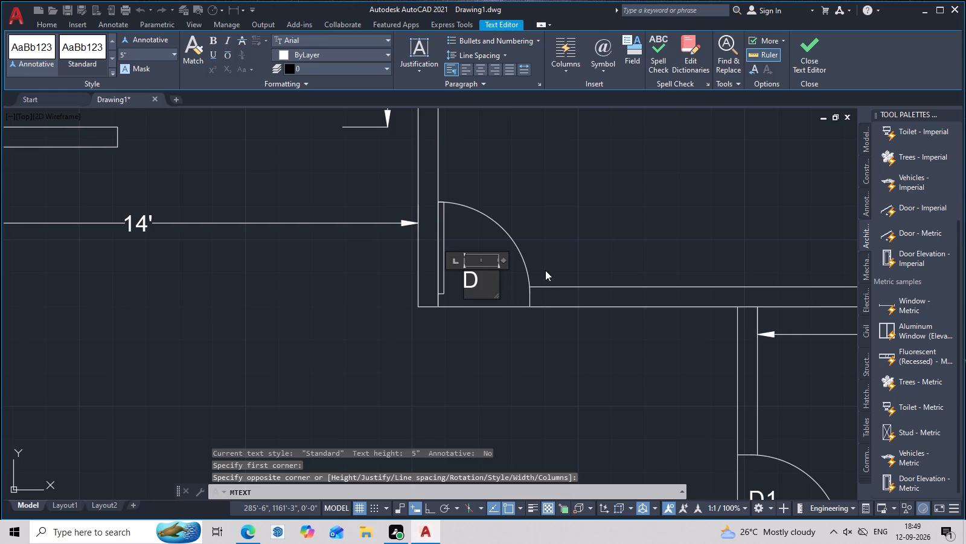
{"action": "left_click", "coordinate": [546, 269]}
Move the upper bedroom door's D label about 3 inches to the right within the door swing.
{"action": "scroll", "coordinate": [546, 269], "scroll_direction": "down", "scroll_amount": 2}
{"action": "scroll", "coordinate": [528, 276], "scroll_direction": "up", "scroll_amount": 3}
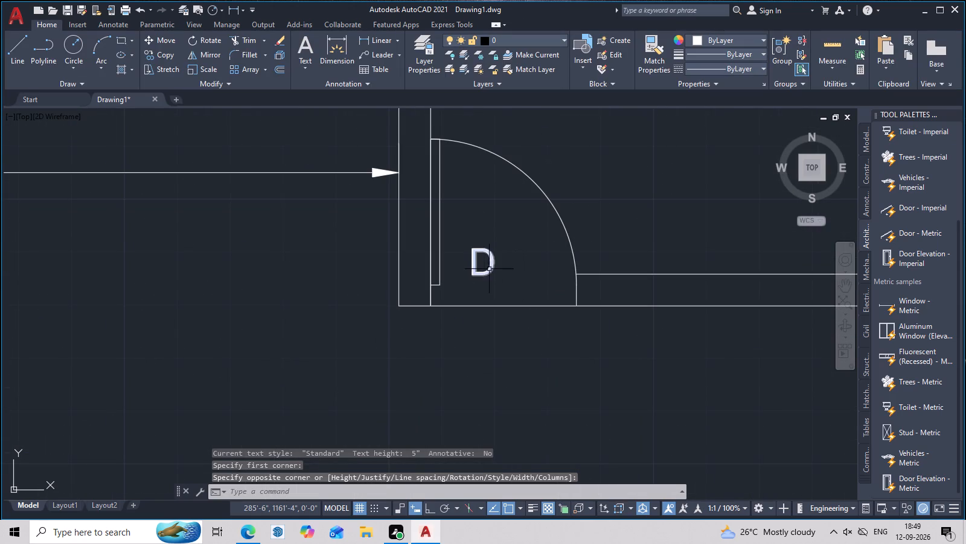
{"action": "left_click", "coordinate": [491, 268]}
{"action": "type", "text": "M"}
{"action": "key", "text": "space"}
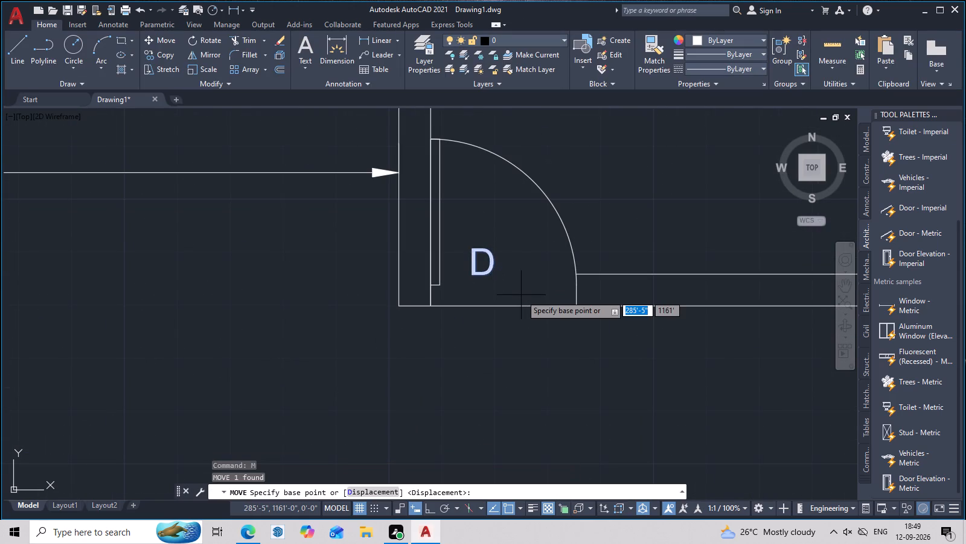
{"action": "left_click", "coordinate": [478, 277]}
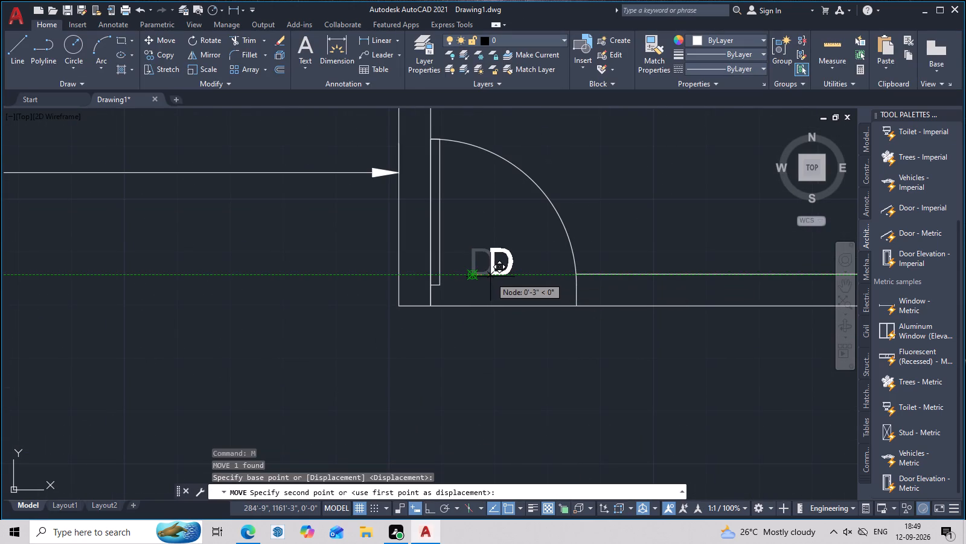
{"action": "left_click", "coordinate": [490, 278]}
Review the door labels and furniture layout across the floor plan, from the kitchen and upper bedroom down to the living room.
{"action": "scroll", "coordinate": [590, 256], "scroll_direction": "down", "scroll_amount": 2}
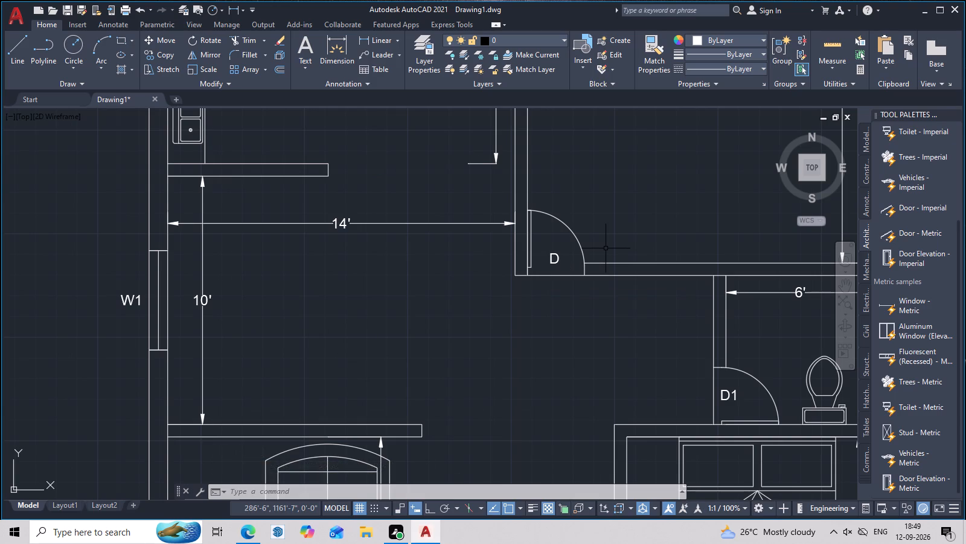
{"action": "scroll", "coordinate": [612, 279], "scroll_direction": "down", "scroll_amount": 2}
{"action": "middle_click_drag", "start_coordinate": [650, 290], "coordinate": [696, 348]}
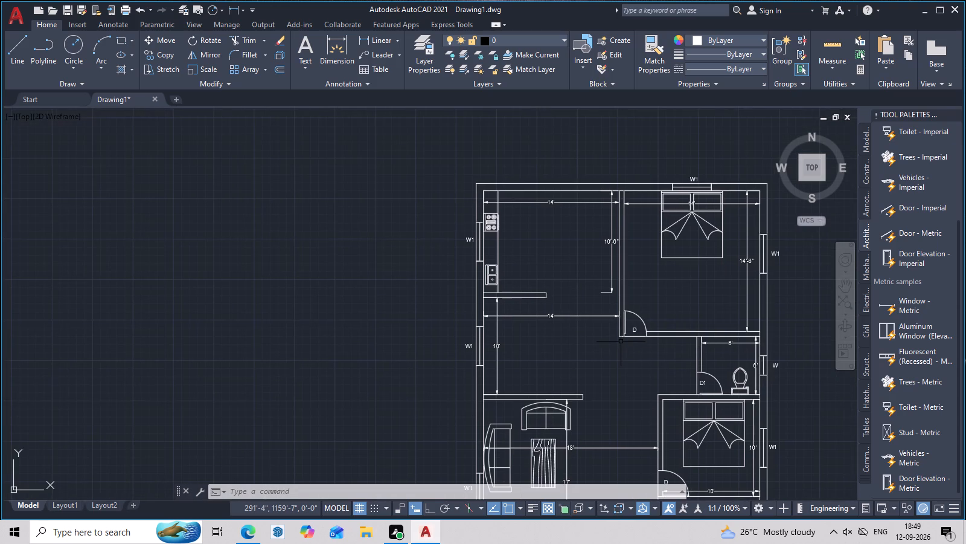
{"action": "middle_click_drag", "start_coordinate": [620, 342], "coordinate": [613, 313]}
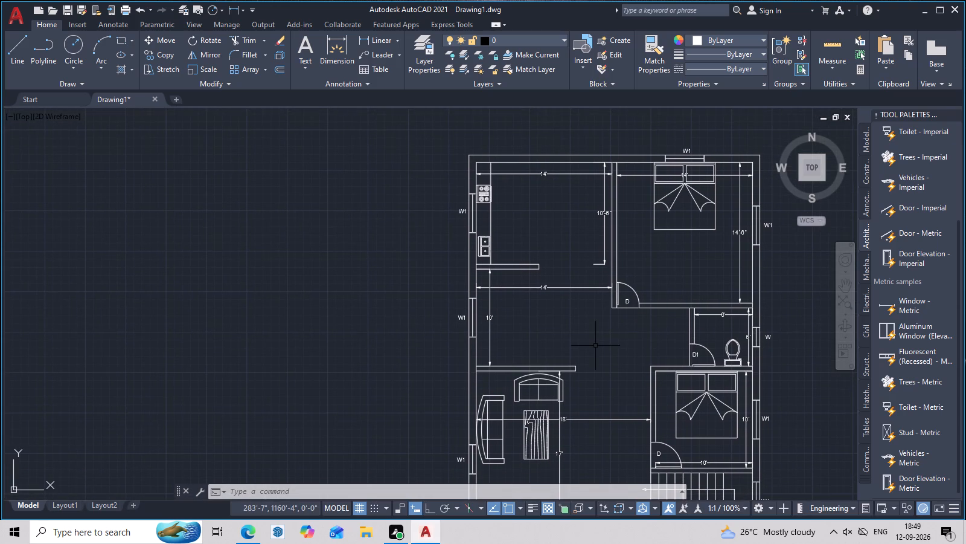
{"action": "scroll", "coordinate": [567, 324], "scroll_direction": "up", "scroll_amount": 2}
{"action": "scroll", "coordinate": [567, 324], "scroll_direction": "down", "scroll_amount": 2}
{"action": "middle_click_drag", "start_coordinate": [601, 327], "coordinate": [530, 255]}
{"action": "middle_click_drag", "start_coordinate": [551, 280], "coordinate": [546, 305]}
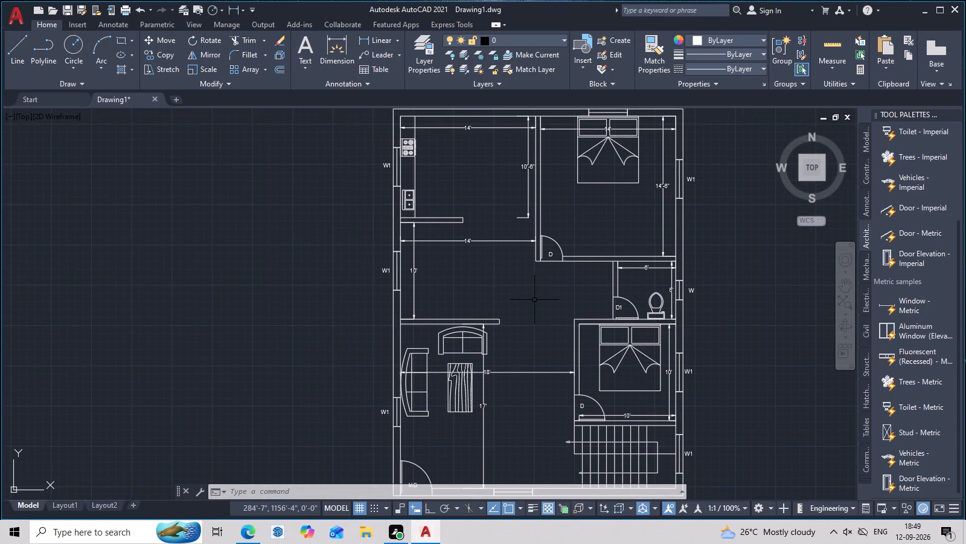
Insert the Dining Set - 36 x 72 in. block from DesignCenter's Home - Space Planner.dwg into the empty space left of the plan.
{"action": "key", "text": "ctrl+2"}
{"action": "scroll", "coordinate": [382, 271], "scroll_direction": "up", "scroll_amount": 2}
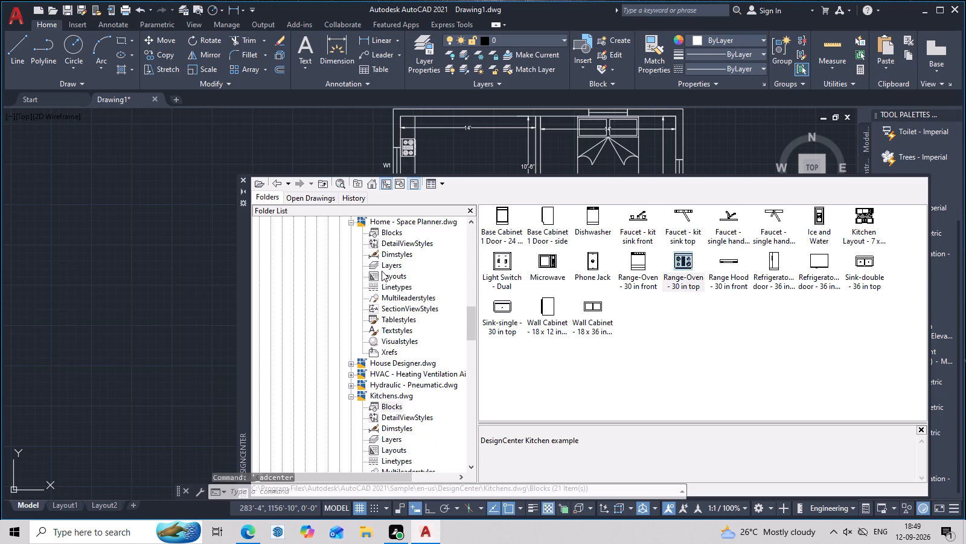
{"action": "scroll", "coordinate": [403, 256], "scroll_direction": "up", "scroll_amount": 1}
{"action": "left_click", "coordinate": [400, 267]}
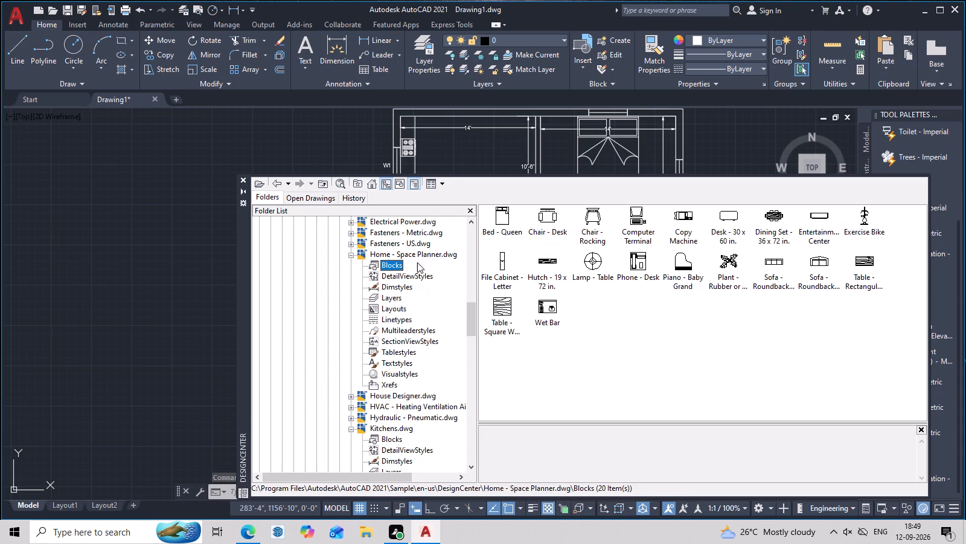
{"action": "left_click_drag", "start_coordinate": [773, 215], "coordinate": [125, 240]}
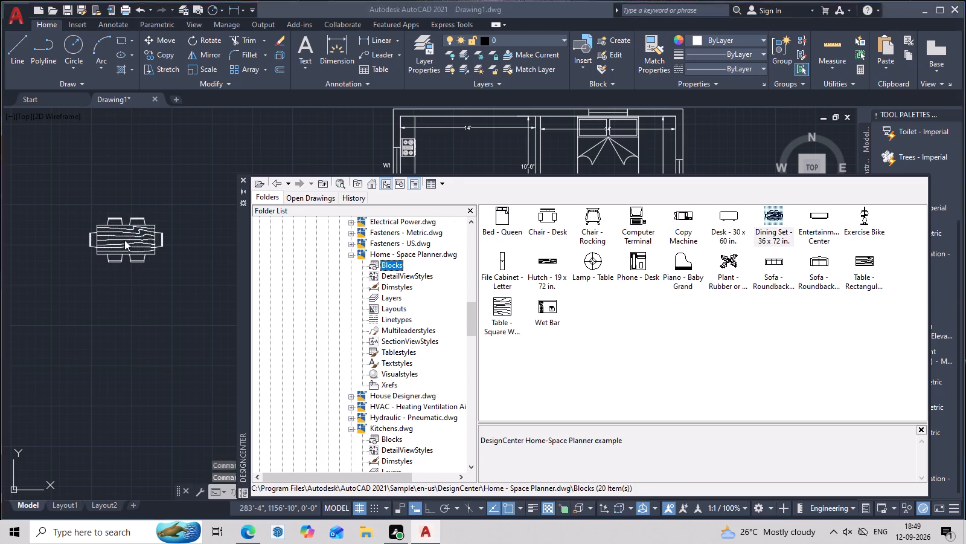
{"action": "left_click", "coordinate": [245, 181]}
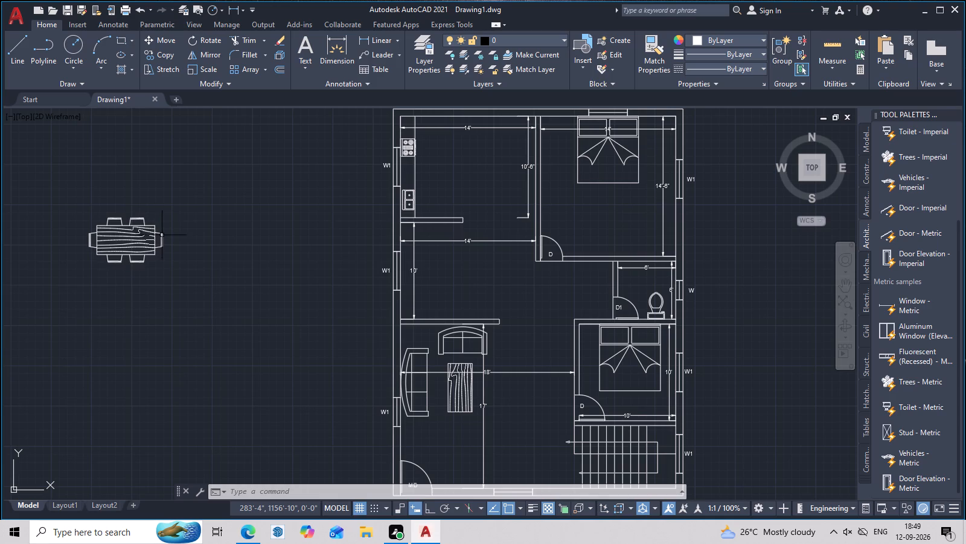
Scale the dining set down to a bit over half its size, using its right-end chair as the base point.
{"action": "left_click", "coordinate": [125, 253]}
{"action": "key", "text": "s"}
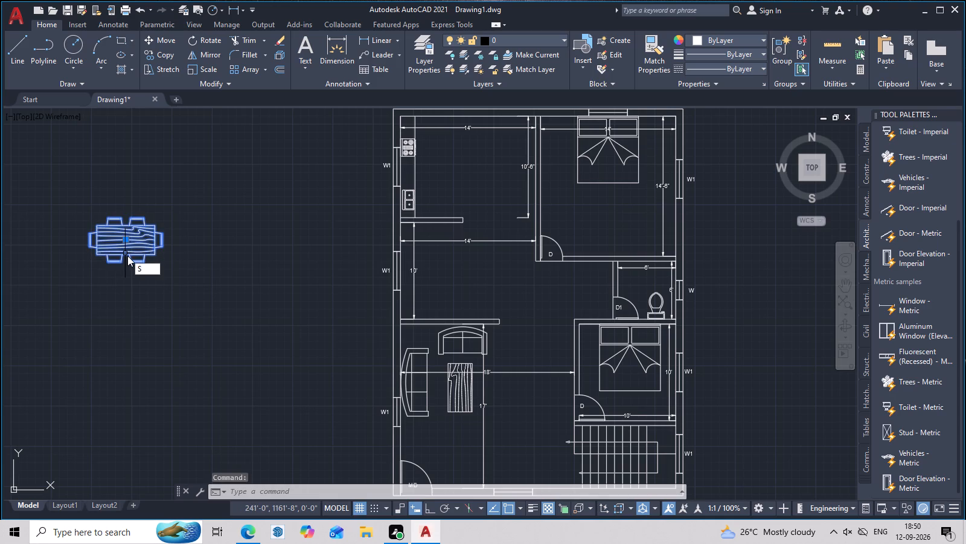
{"action": "type", "text": "C"}
{"action": "key", "text": "space"}
{"action": "left_click", "coordinate": [165, 242]}
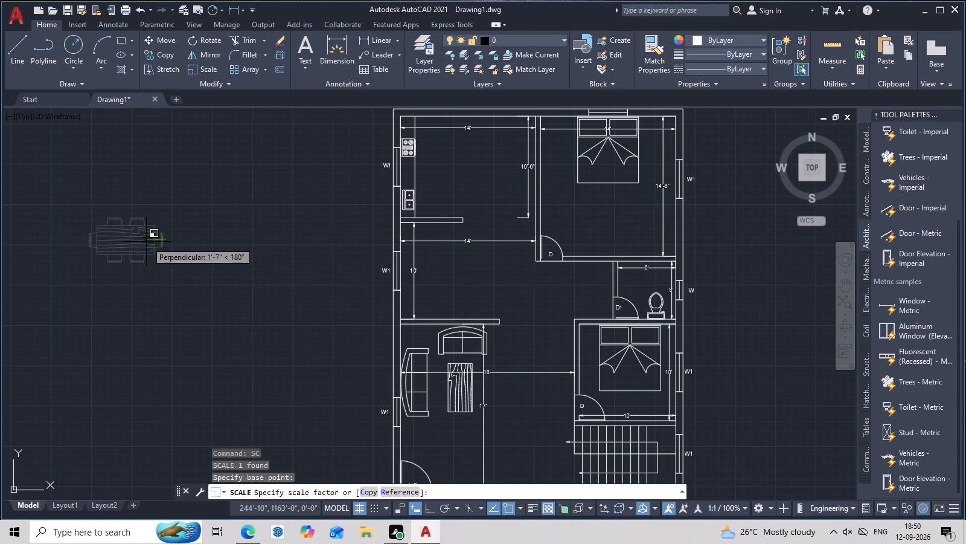
{"action": "left_click", "coordinate": [141, 242]}
Copy the scaled dining set into the dining area below the kitchen, beside the W1 window.
{"action": "left_click", "coordinate": [150, 241]}
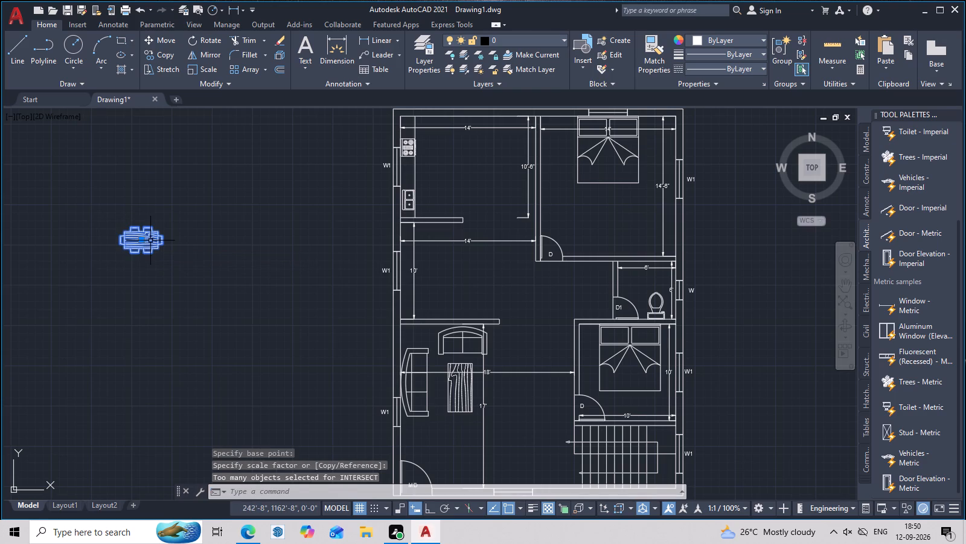
{"action": "type", "text": "CO"}
{"action": "key", "text": "space"}
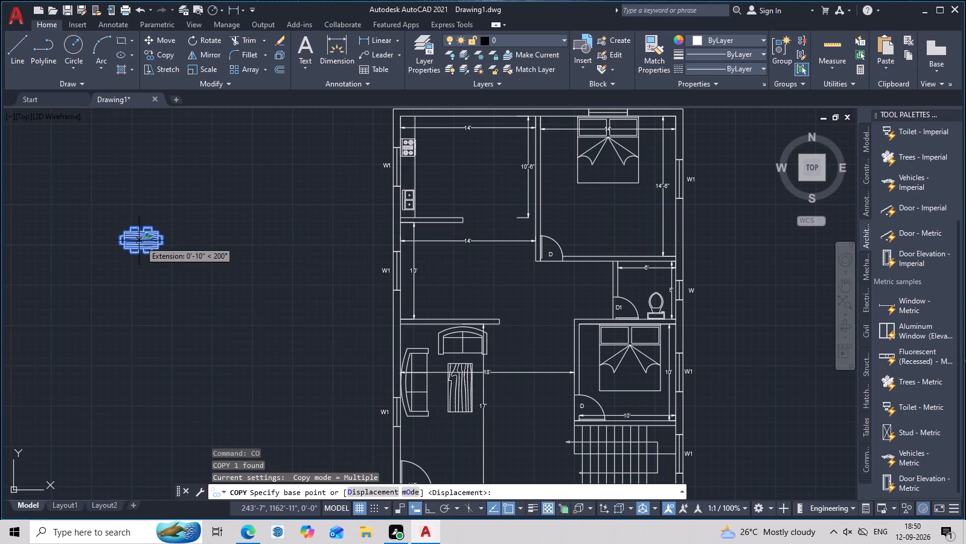
{"action": "left_click", "coordinate": [138, 241]}
{"action": "scroll", "coordinate": [436, 273], "scroll_direction": "up", "scroll_amount": 2}
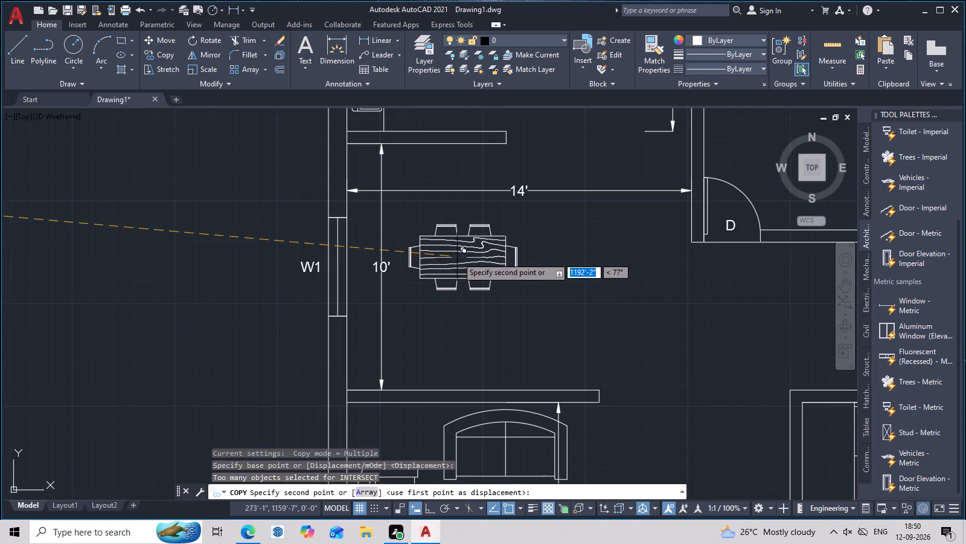
{"action": "scroll", "coordinate": [471, 259], "scroll_direction": "up", "scroll_amount": 1}
{"action": "left_click", "coordinate": [475, 259]}
{"action": "key", "text": "Escape"}
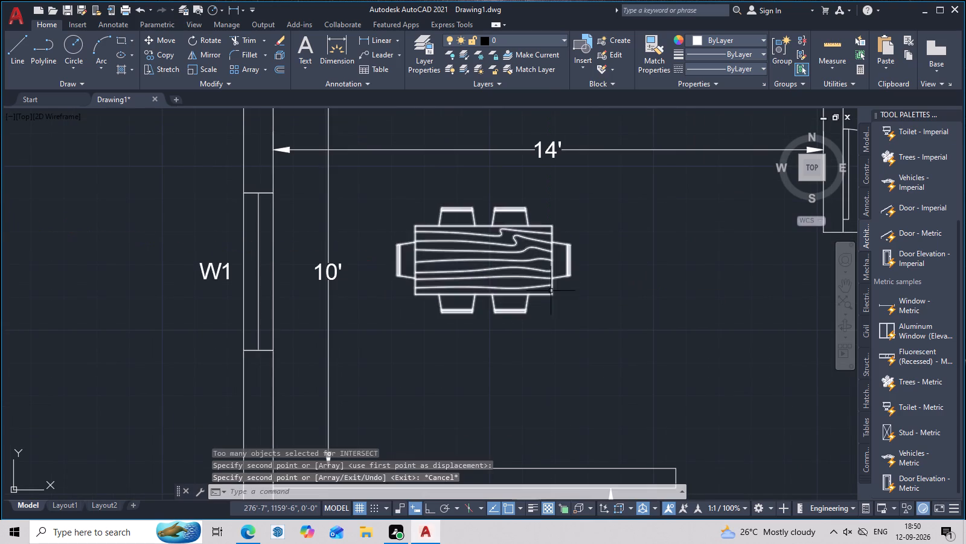
Scale the dining set in the dining area up to about one and a half times its size, using the tabletop's W1-side edge as base.
{"action": "left_click", "coordinate": [545, 273]}
{"action": "type", "text": "SC"}
{"action": "key", "text": "space"}
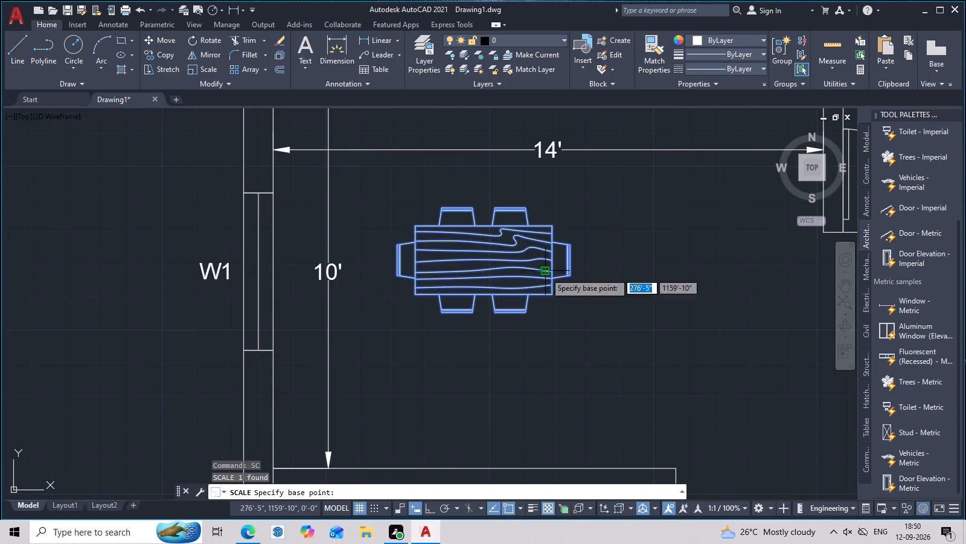
{"action": "left_click", "coordinate": [418, 260]}
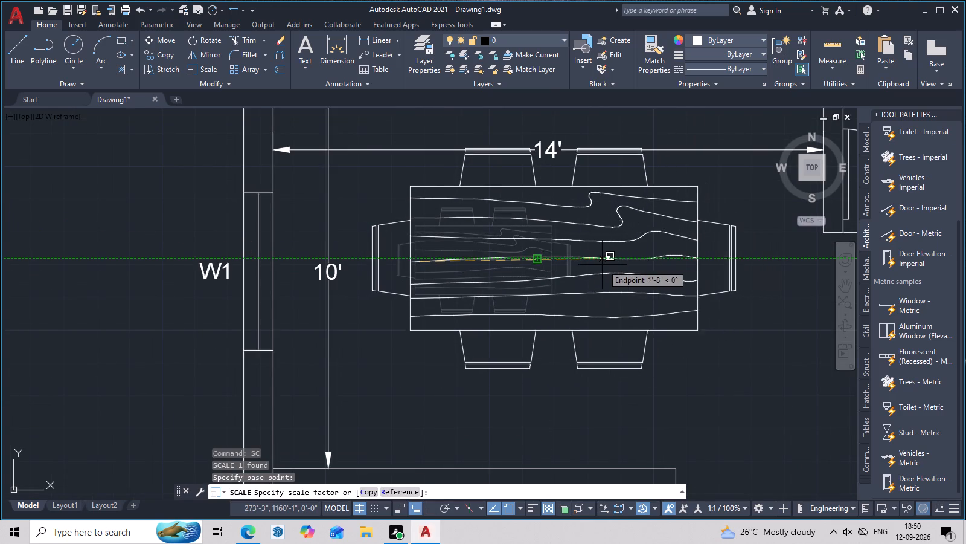
{"action": "scroll", "coordinate": [600, 265], "scroll_direction": "down", "scroll_amount": 2}
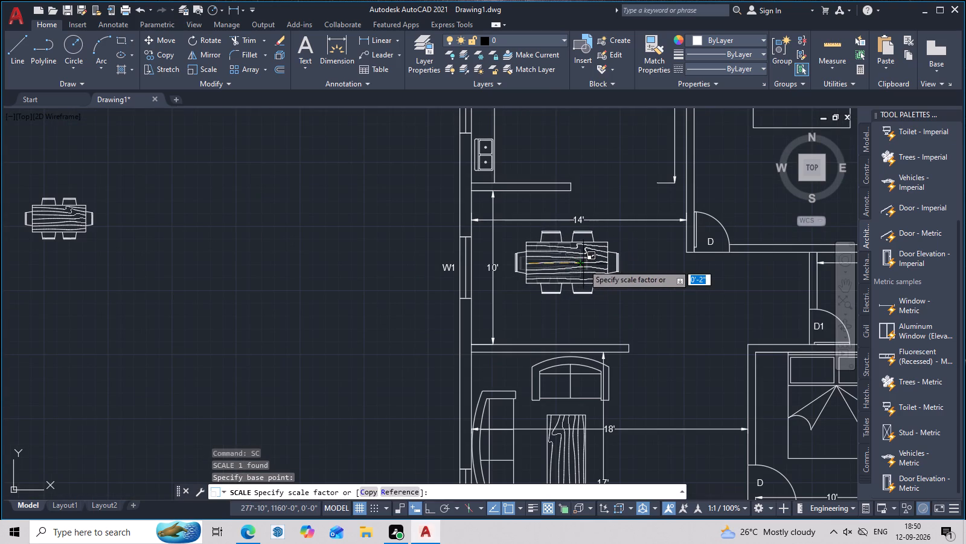
{"action": "double_click", "coordinate": [583, 264]}
{"action": "scroll", "coordinate": [622, 282], "scroll_direction": "down", "scroll_amount": 1}
{"action": "middle_click_drag", "start_coordinate": [631, 308], "coordinate": [546, 312]}
{"action": "key", "text": "Escape"}
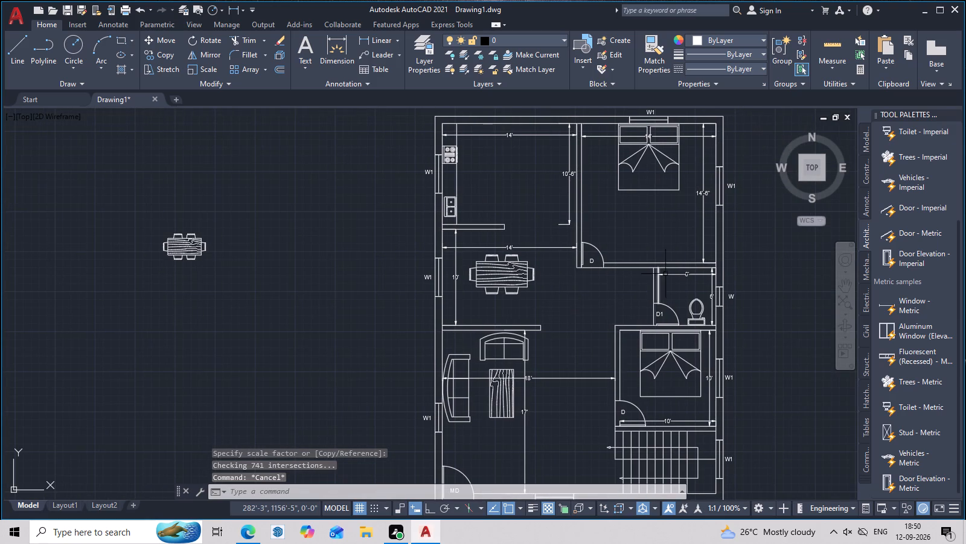
Review the furniture layout across the floor plan, from the dining area down to the living room, lower bedroom and staircase.
{"action": "middle_click_drag", "start_coordinate": [656, 277], "coordinate": [656, 247]}
{"action": "middle_click_drag", "start_coordinate": [600, 424], "coordinate": [602, 419]}
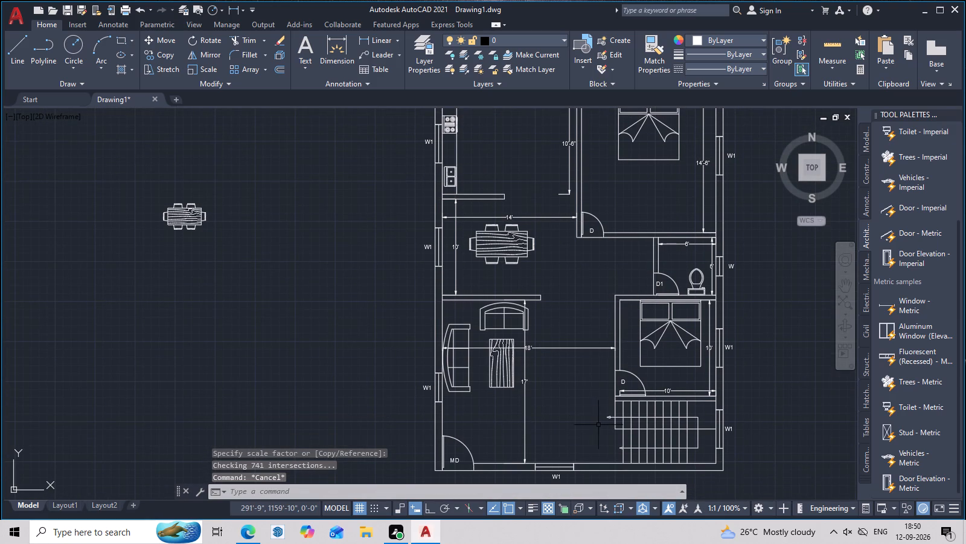
{"action": "middle_click_drag", "start_coordinate": [602, 419], "coordinate": [612, 374]}
{"action": "scroll", "coordinate": [570, 367], "scroll_direction": "down", "scroll_amount": 1}
{"action": "middle_click_drag", "start_coordinate": [570, 367], "coordinate": [502, 369]}
{"action": "scroll", "coordinate": [502, 369], "scroll_direction": "up", "scroll_amount": 2}
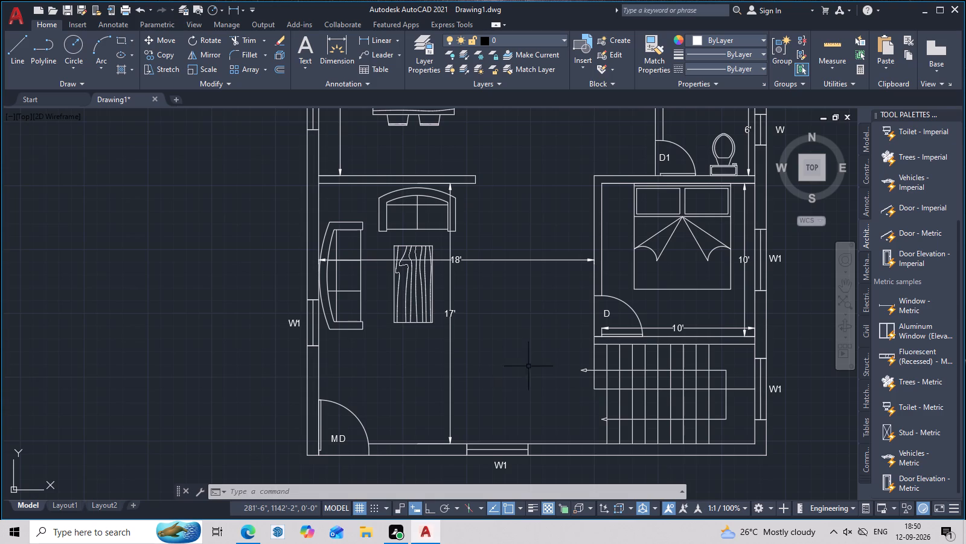
{"action": "scroll", "coordinate": [540, 366], "scroll_direction": "down", "scroll_amount": 2}
{"action": "scroll", "coordinate": [652, 272], "scroll_direction": "up", "scroll_amount": 1}
{"action": "scroll", "coordinate": [583, 279], "scroll_direction": "down", "scroll_amount": 1}
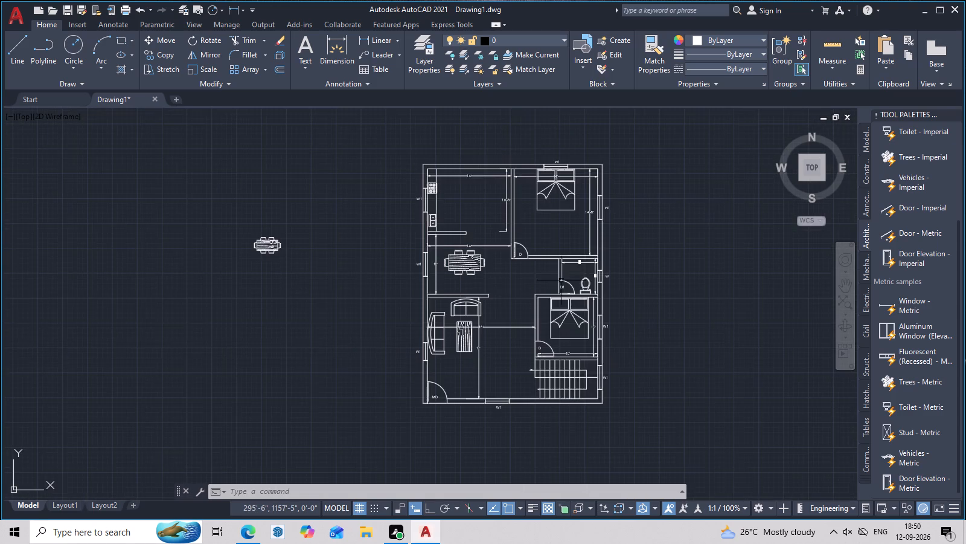
Erase the spare dining set from the empty space beside the floor plan.
{"action": "middle_click_drag", "start_coordinate": [497, 290], "coordinate": [531, 307]}
{"action": "left_click_drag", "start_coordinate": [364, 201], "coordinate": [321, 233]}
{"action": "left_click_drag", "start_coordinate": [293, 257], "coordinate": [222, 337]}
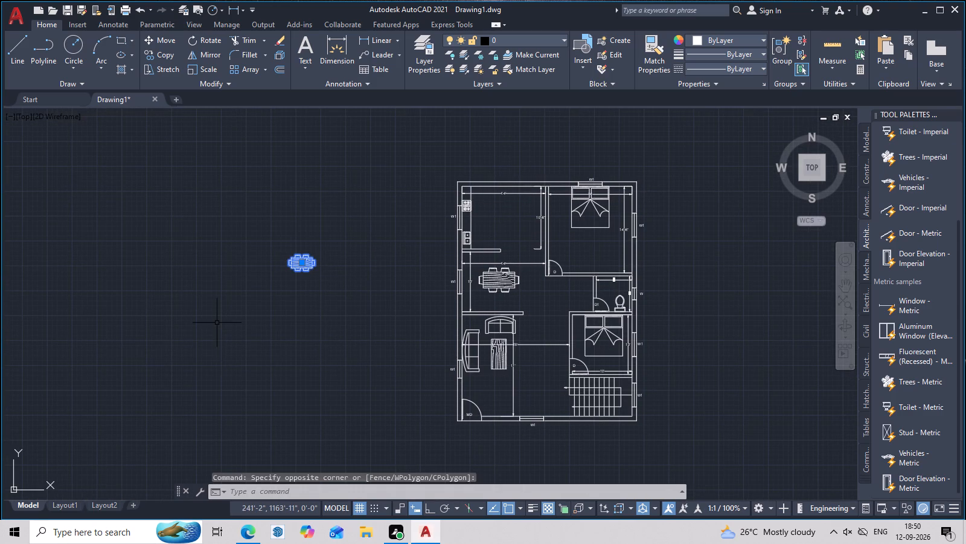
{"action": "key", "text": "Delete"}
Examine the head of the upper bedroom's bed against the wall with the W1 window.
{"action": "scroll", "coordinate": [402, 214], "scroll_direction": "up", "scroll_amount": 3}
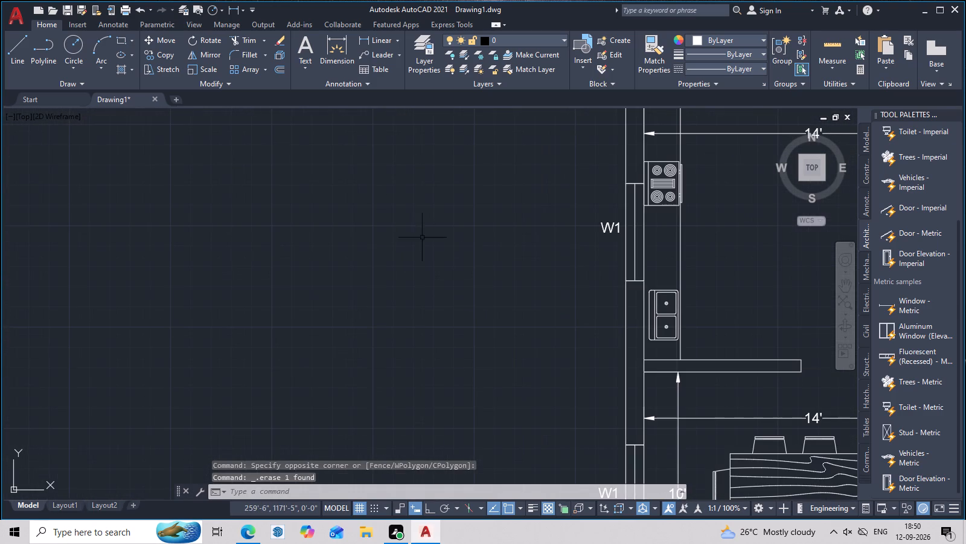
{"action": "middle_click_drag", "start_coordinate": [644, 280], "coordinate": [0, 421]}
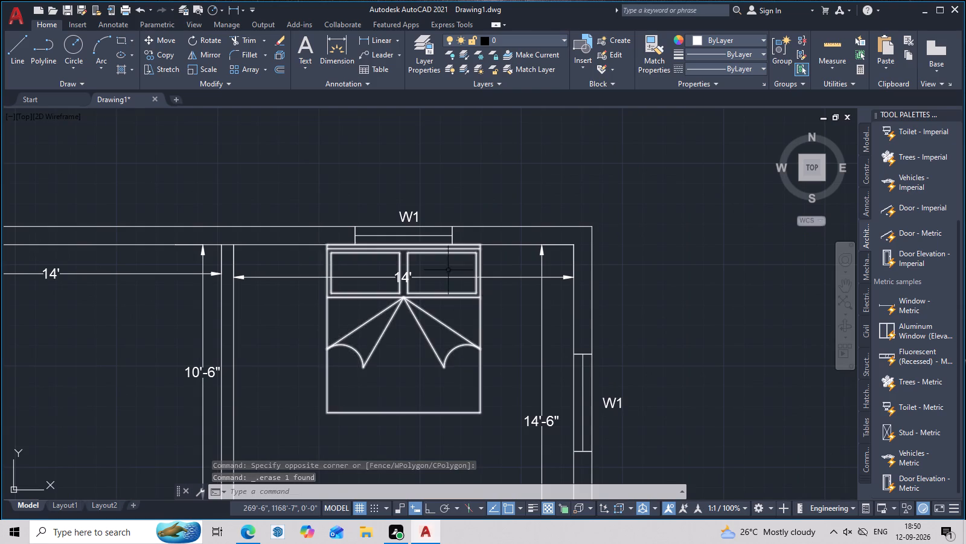
{"action": "scroll", "coordinate": [401, 253], "scroll_direction": "up", "scroll_amount": 2}
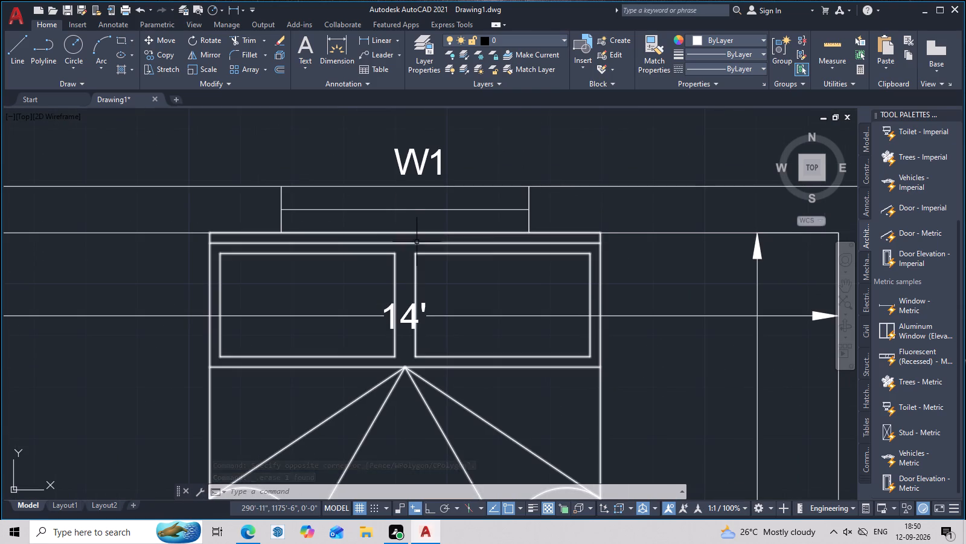
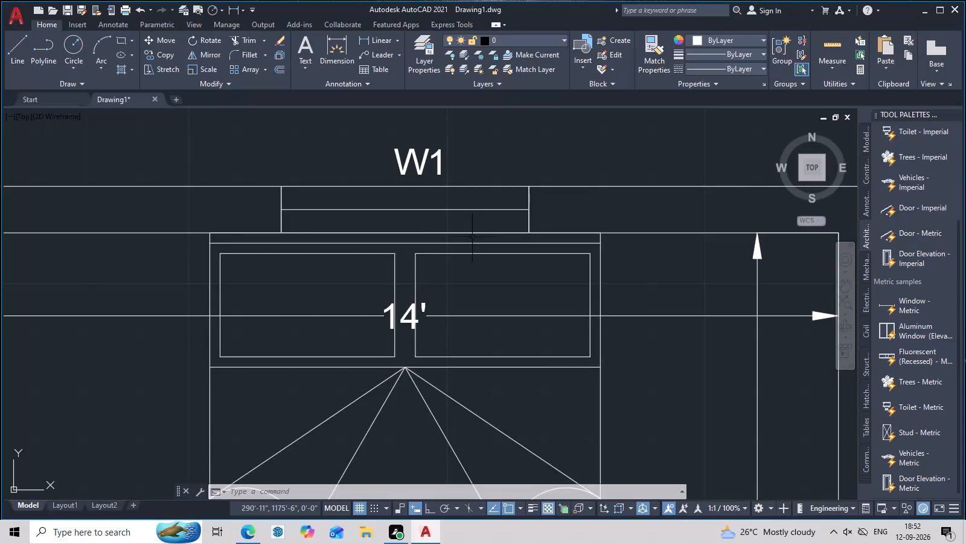
Examine the furnished floor plan from the upper bedroom with its W1 windows across to the kitchen and dining area.
{"action": "scroll", "coordinate": [514, 342], "scroll_direction": "down", "scroll_amount": 1}
{"action": "middle_click_drag", "start_coordinate": [552, 235], "coordinate": [628, 208]}
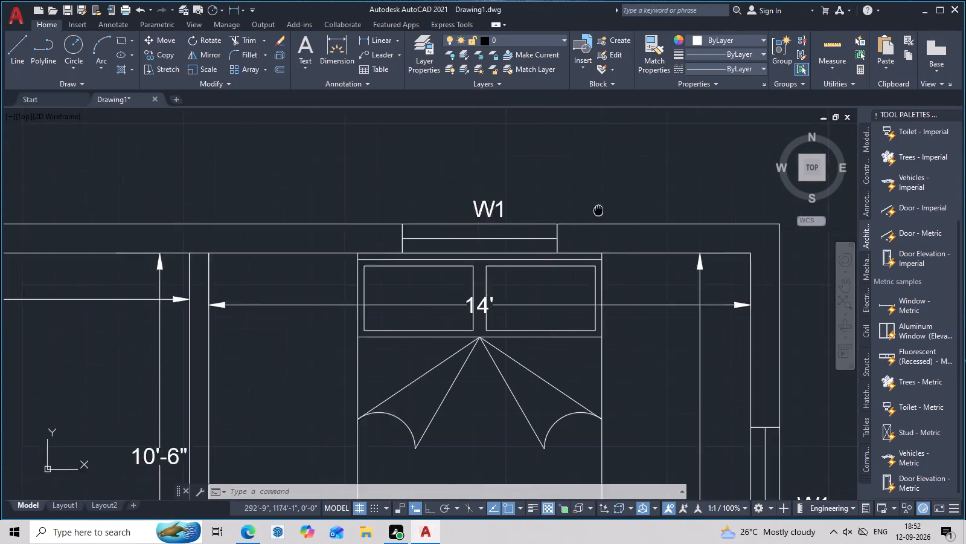
{"action": "middle_click_drag", "start_coordinate": [628, 208], "coordinate": [633, 208]}
{"action": "scroll", "coordinate": [595, 293], "scroll_direction": "down", "scroll_amount": 3}
{"action": "middle_click_drag", "start_coordinate": [648, 364], "coordinate": [649, 319]}
{"action": "scroll", "coordinate": [614, 334], "scroll_direction": "up", "scroll_amount": 1}
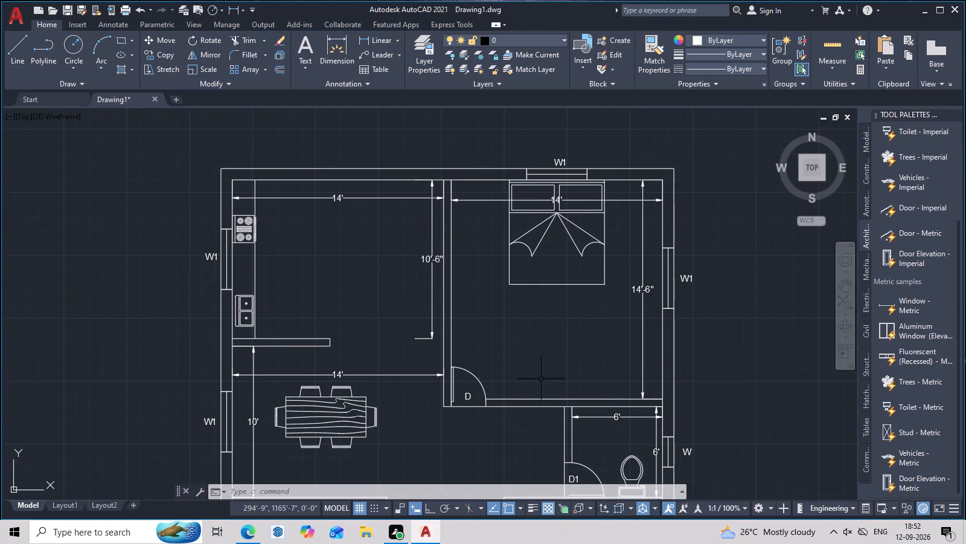
{"action": "middle_click_drag", "start_coordinate": [540, 380], "coordinate": [582, 336]}
{"action": "scroll", "coordinate": [583, 335], "scroll_direction": "down", "scroll_amount": 2}
{"action": "middle_click_drag", "start_coordinate": [583, 335], "coordinate": [574, 347]}
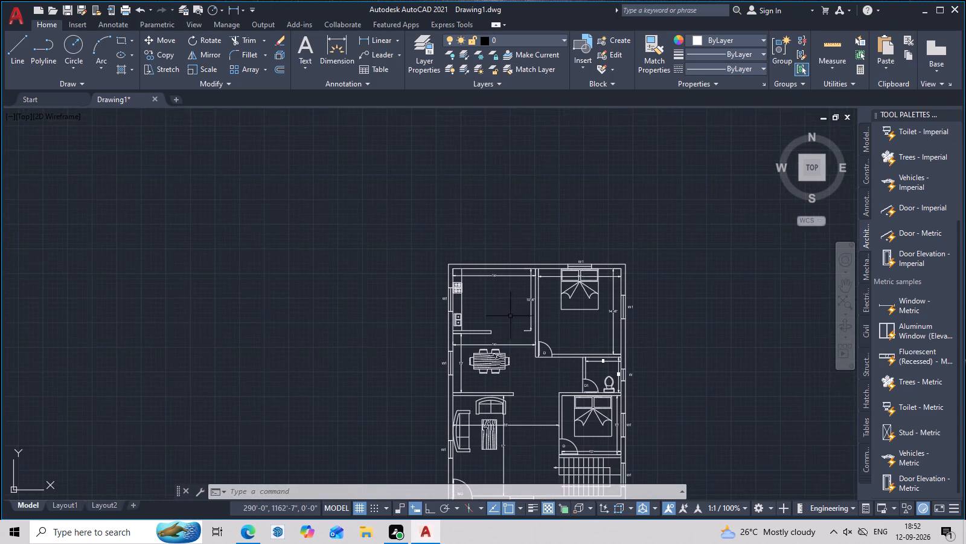
{"action": "scroll", "coordinate": [508, 314], "scroll_direction": "up", "scroll_amount": 2}
{"action": "middle_click_drag", "start_coordinate": [524, 313], "coordinate": [438, 350]}
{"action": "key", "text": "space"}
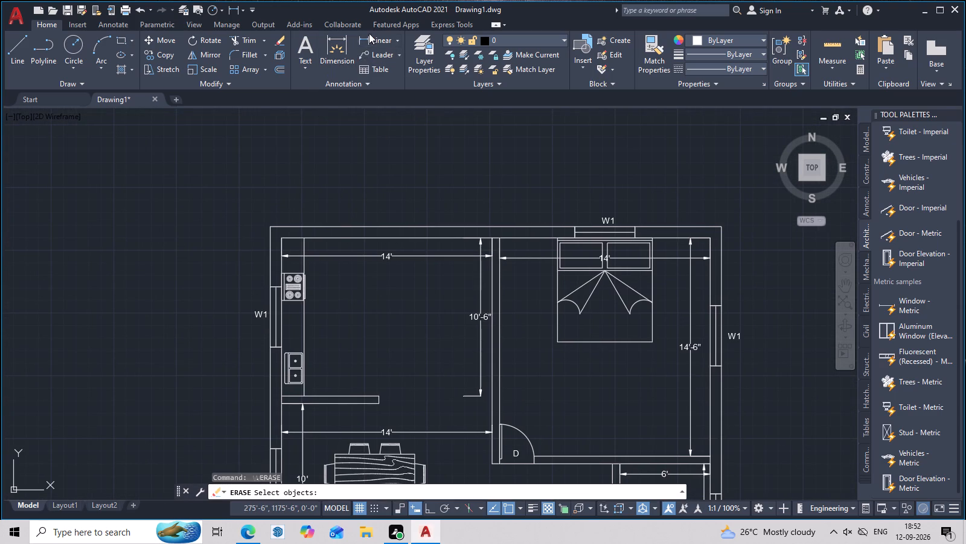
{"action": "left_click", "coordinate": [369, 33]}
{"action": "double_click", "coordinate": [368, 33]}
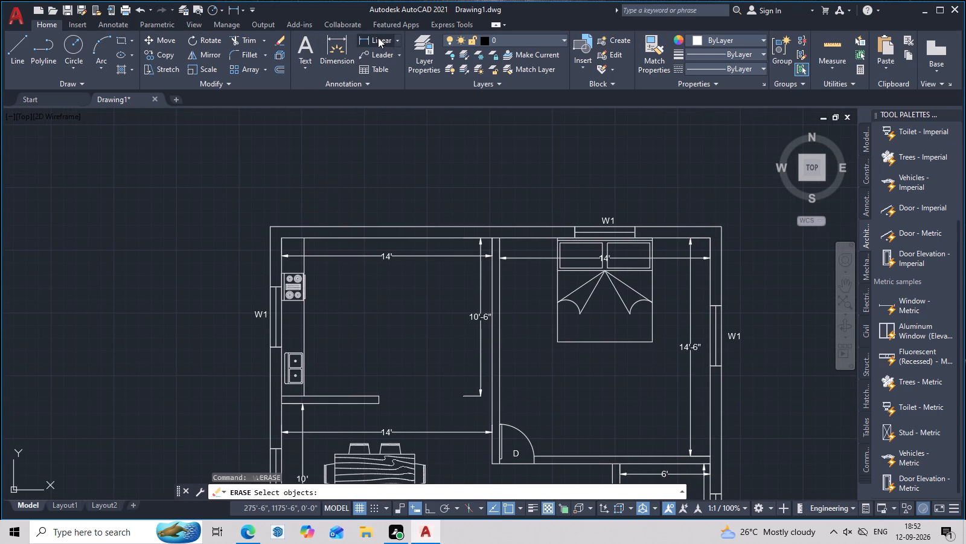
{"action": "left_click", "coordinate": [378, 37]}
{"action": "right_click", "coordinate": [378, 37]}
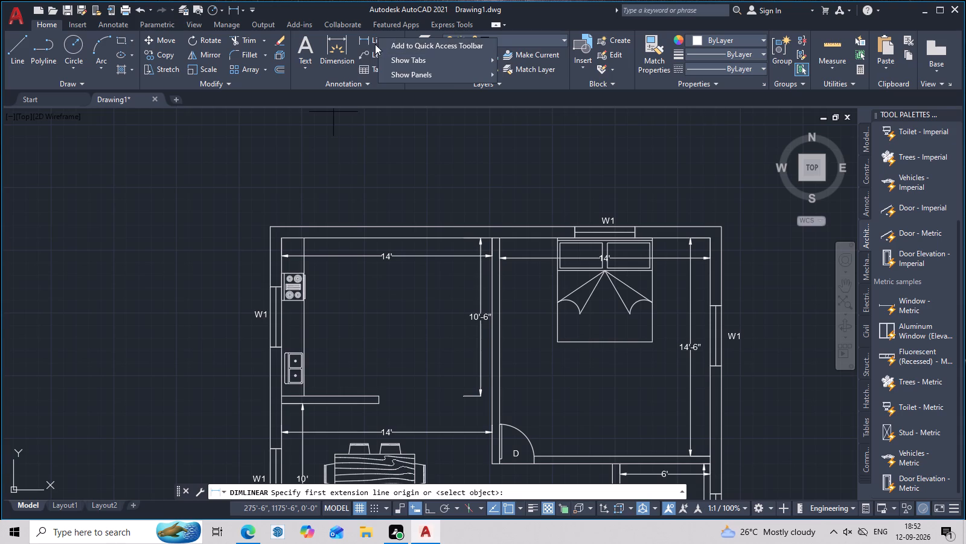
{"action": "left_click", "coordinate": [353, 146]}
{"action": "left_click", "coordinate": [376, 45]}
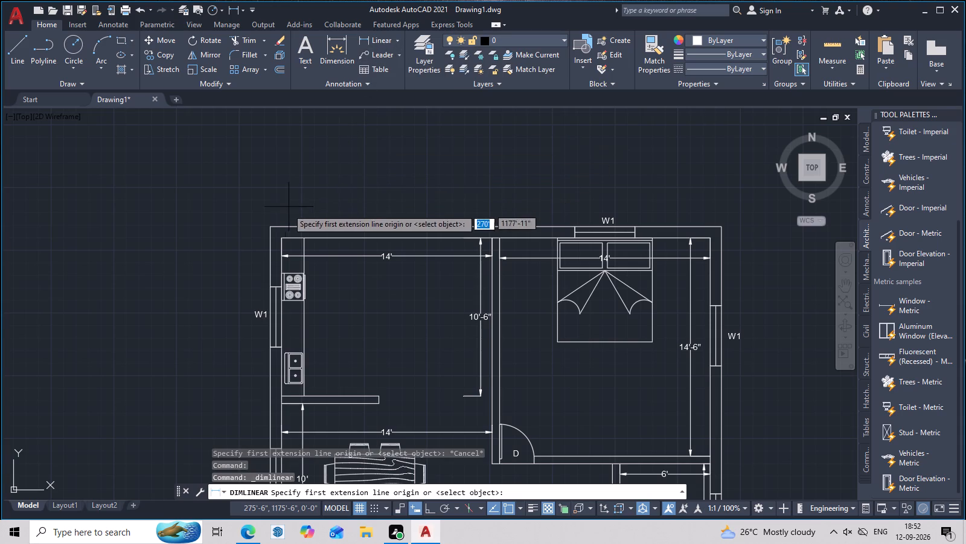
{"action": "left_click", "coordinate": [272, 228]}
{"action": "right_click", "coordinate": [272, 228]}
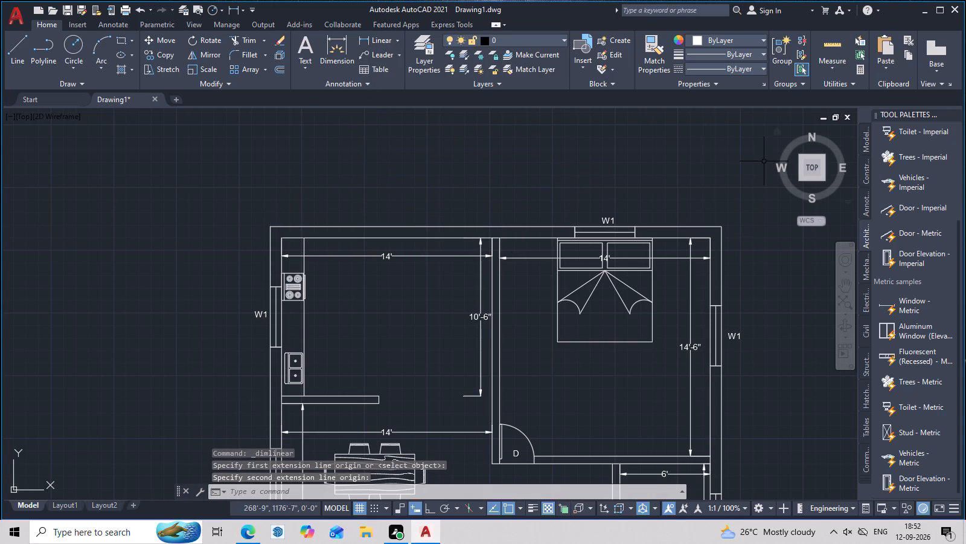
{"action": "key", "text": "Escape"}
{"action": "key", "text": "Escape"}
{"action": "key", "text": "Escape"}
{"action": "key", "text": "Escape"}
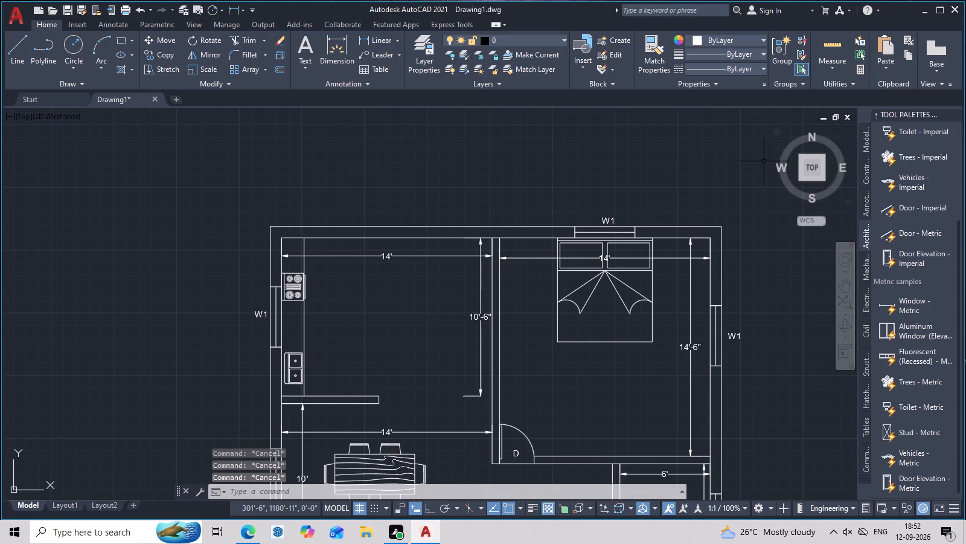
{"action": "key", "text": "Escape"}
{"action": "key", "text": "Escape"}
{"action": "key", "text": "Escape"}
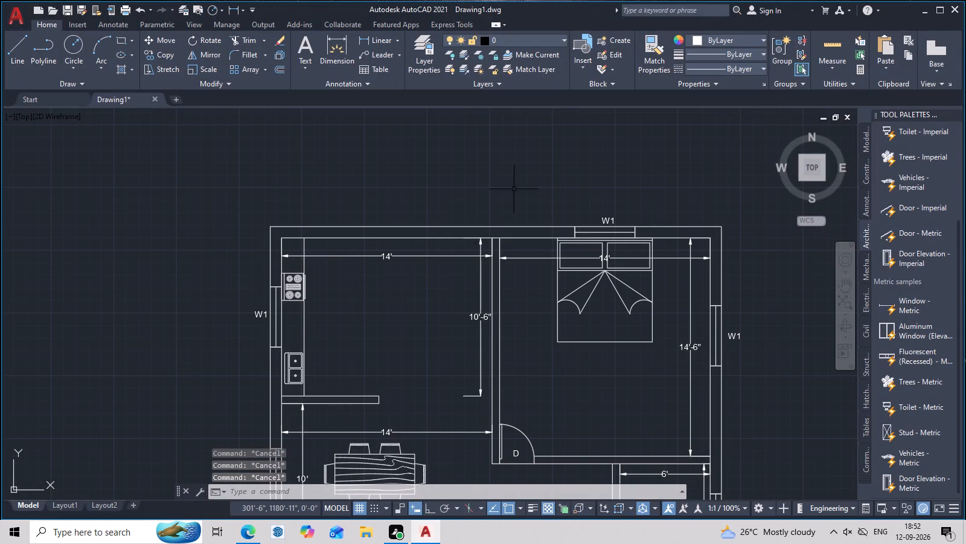
Add a linear dimension for the house's overall outer width, between the upper outer wall corners and placed above the W1 window label.
{"action": "left_click", "coordinate": [370, 38]}
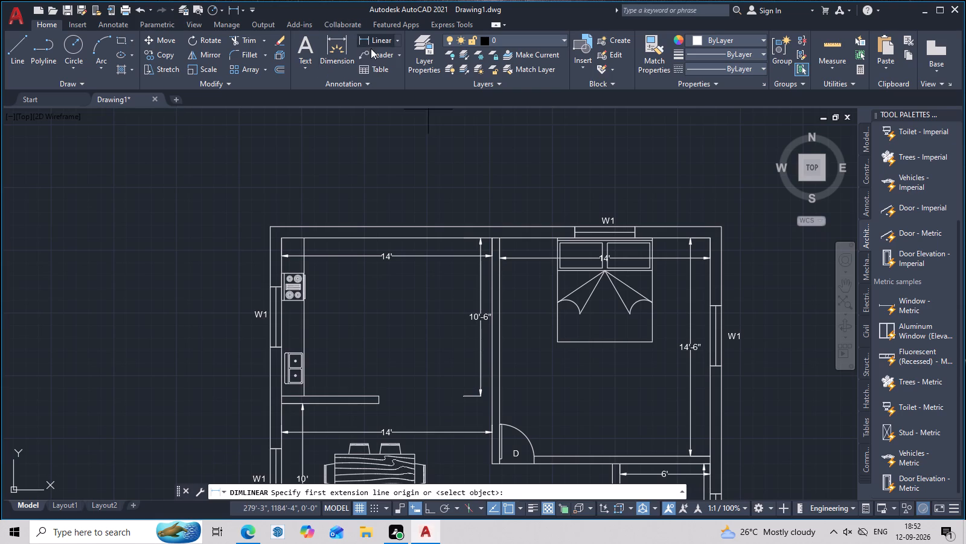
{"action": "left_click", "coordinate": [271, 230]}
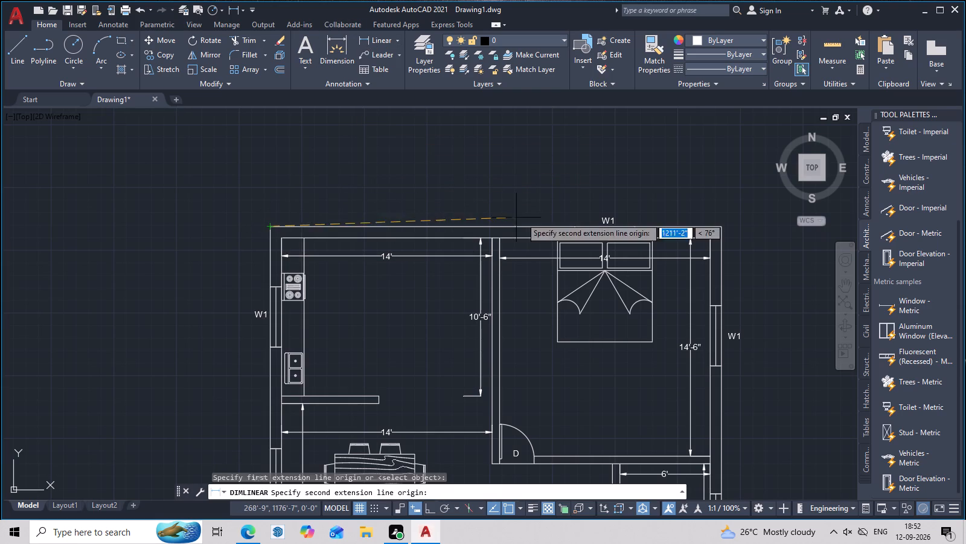
{"action": "left_click", "coordinate": [720, 228]}
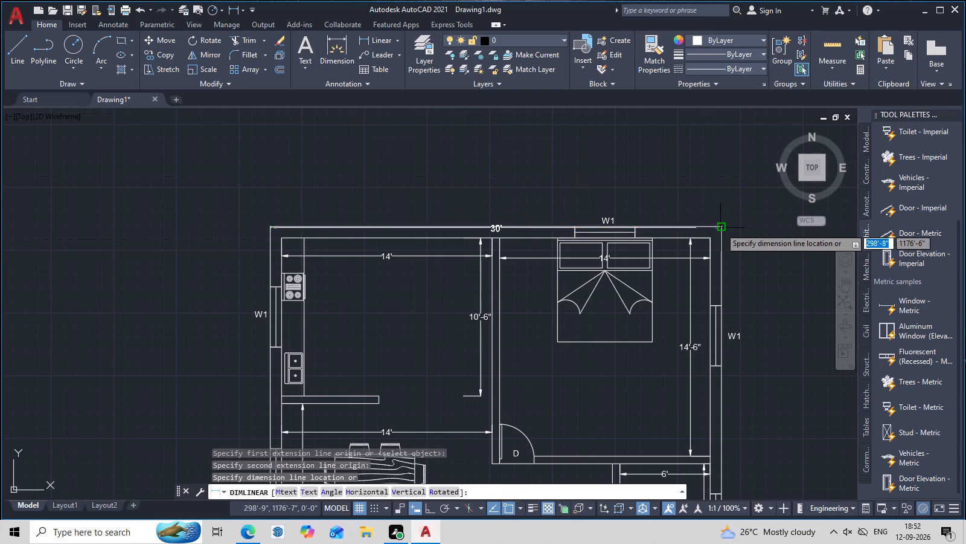
{"action": "left_click", "coordinate": [711, 203]}
Add a linear dimension for the house's overall outer length, along the kitchen and living room side and placed outside the W1 labels.
{"action": "middle_click_drag", "start_coordinate": [737, 238], "coordinate": [711, 187]}
{"action": "scroll", "coordinate": [554, 221], "scroll_direction": "down", "scroll_amount": 1}
{"action": "middle_click_drag", "start_coordinate": [507, 276], "coordinate": [571, 214]}
{"action": "middle_click_drag", "start_coordinate": [531, 284], "coordinate": [550, 242]}
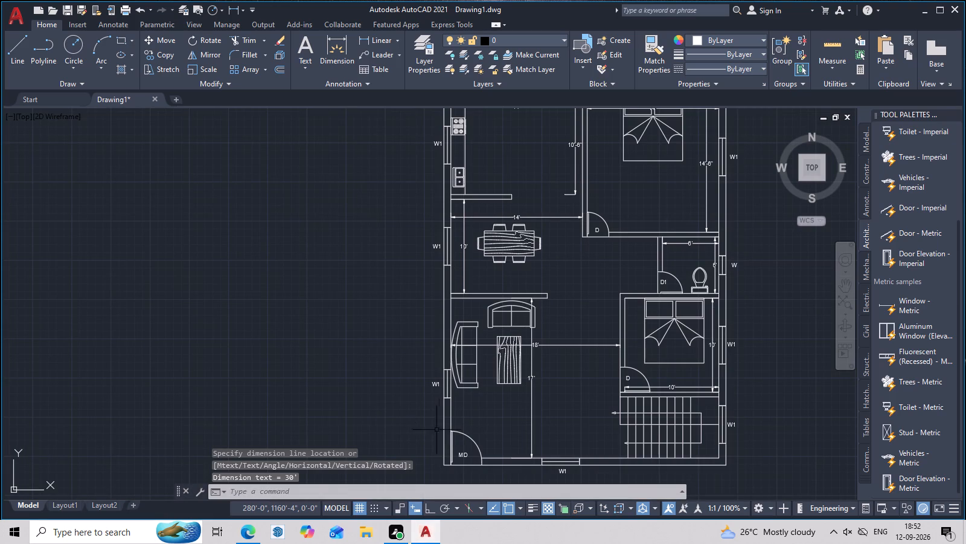
{"action": "left_click", "coordinate": [383, 39]}
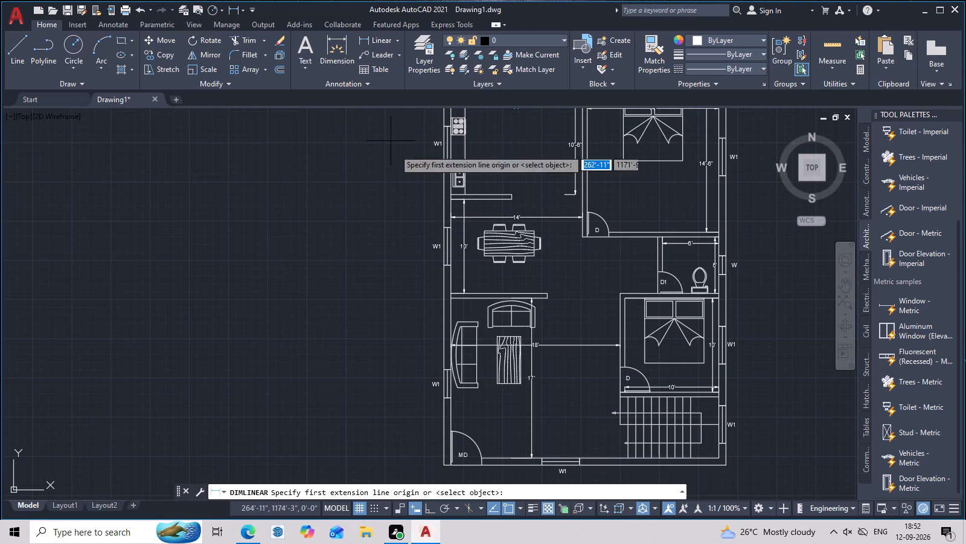
{"action": "middle_click_drag", "start_coordinate": [470, 296], "coordinate": [493, 244]}
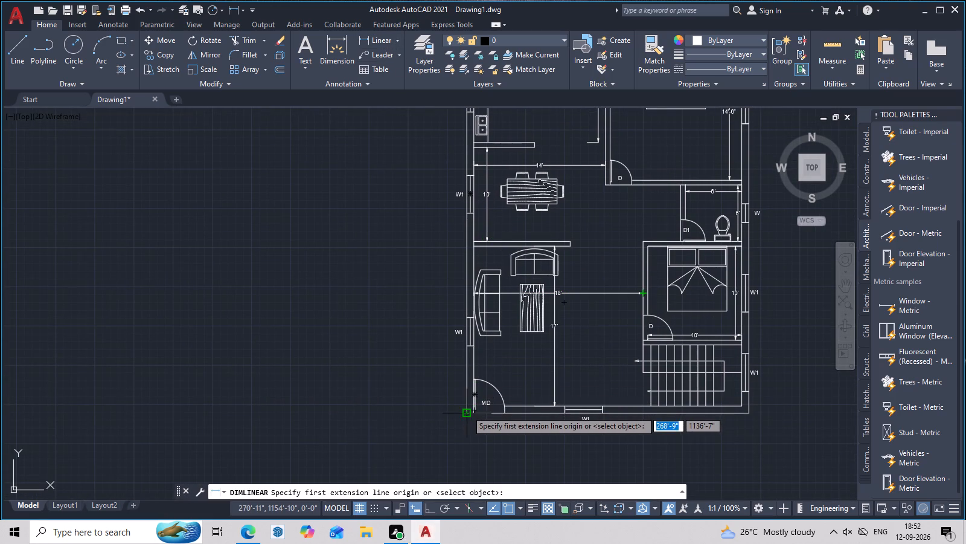
{"action": "left_click", "coordinate": [466, 413]}
{"action": "middle_click_drag", "start_coordinate": [481, 230], "coordinate": [492, 394]}
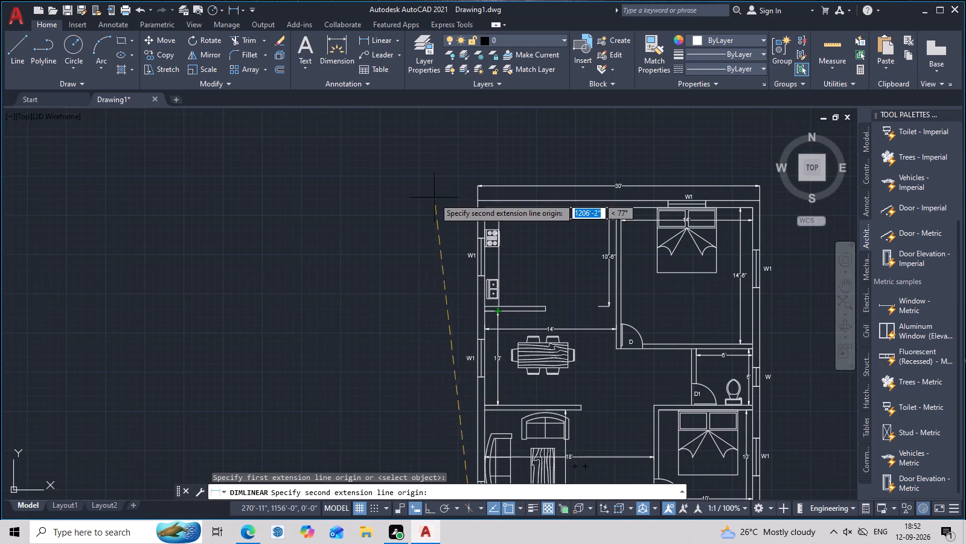
{"action": "scroll", "coordinate": [481, 201], "scroll_direction": "up", "scroll_amount": 2}
{"action": "left_click", "coordinate": [473, 201]}
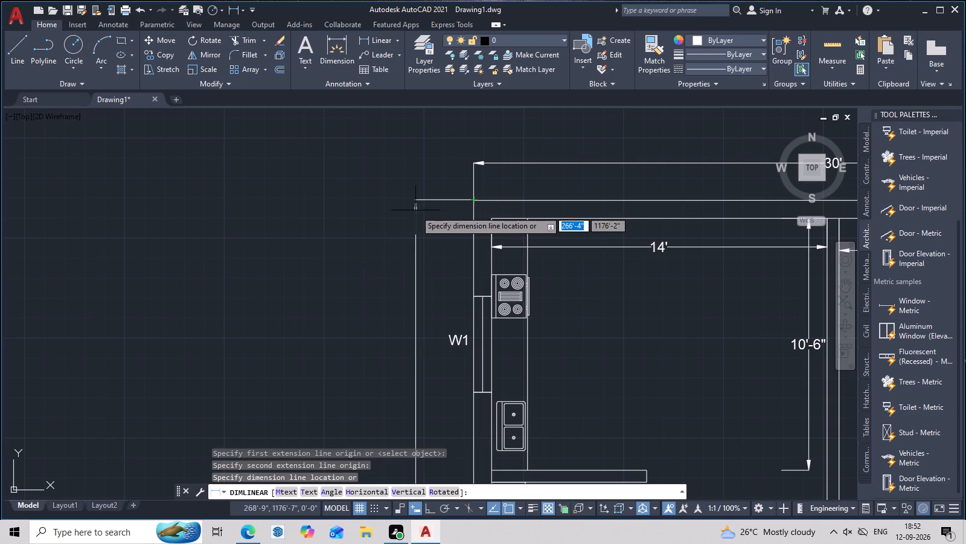
{"action": "left_click", "coordinate": [425, 212]}
Review the whole dimensioned floor plan, checking the overall dimensions, the rooms, the bathroom and the staircase.
{"action": "scroll", "coordinate": [480, 264], "scroll_direction": "down", "scroll_amount": 2}
{"action": "middle_click_drag", "start_coordinate": [550, 326], "coordinate": [549, 230]}
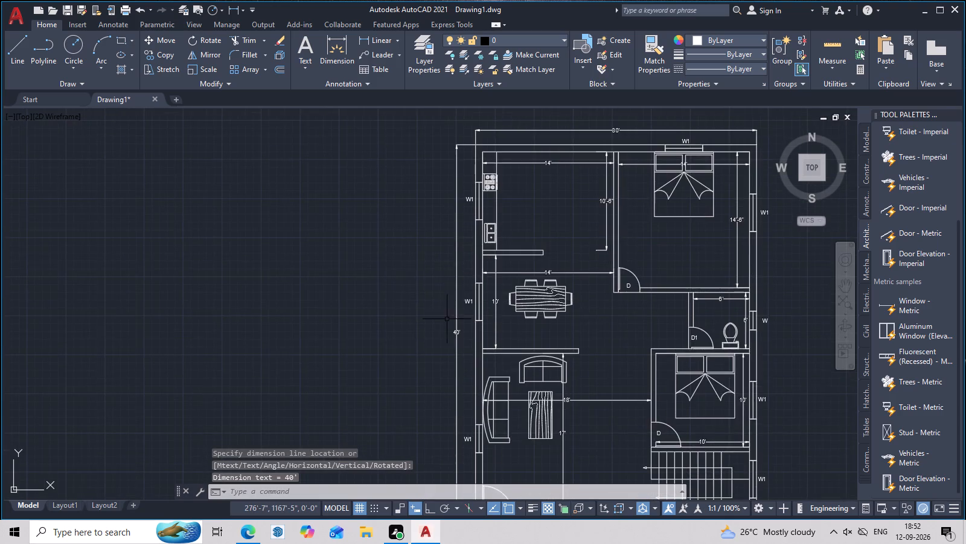
{"action": "scroll", "coordinate": [447, 320], "scroll_direction": "up", "scroll_amount": 3}
{"action": "scroll", "coordinate": [487, 349], "scroll_direction": "down", "scroll_amount": 2}
{"action": "middle_click_drag", "start_coordinate": [577, 401], "coordinate": [484, 343]}
{"action": "scroll", "coordinate": [488, 341], "scroll_direction": "down", "scroll_amount": 1}
{"action": "middle_click_drag", "start_coordinate": [588, 354], "coordinate": [473, 355]}
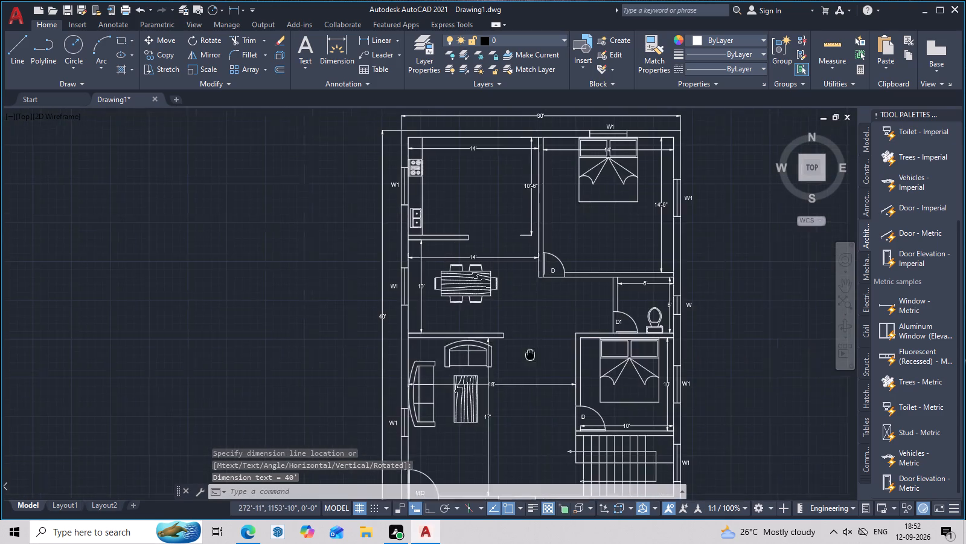
{"action": "middle_click_drag", "start_coordinate": [473, 355], "coordinate": [462, 354]}
{"action": "scroll", "coordinate": [470, 347], "scroll_direction": "up", "scroll_amount": 1}
{"action": "scroll", "coordinate": [470, 347], "scroll_direction": "down", "scroll_amount": 1}
{"action": "middle_click_drag", "start_coordinate": [466, 369], "coordinate": [474, 361]}
{"action": "scroll", "coordinate": [479, 358], "scroll_direction": "up", "scroll_amount": 2}
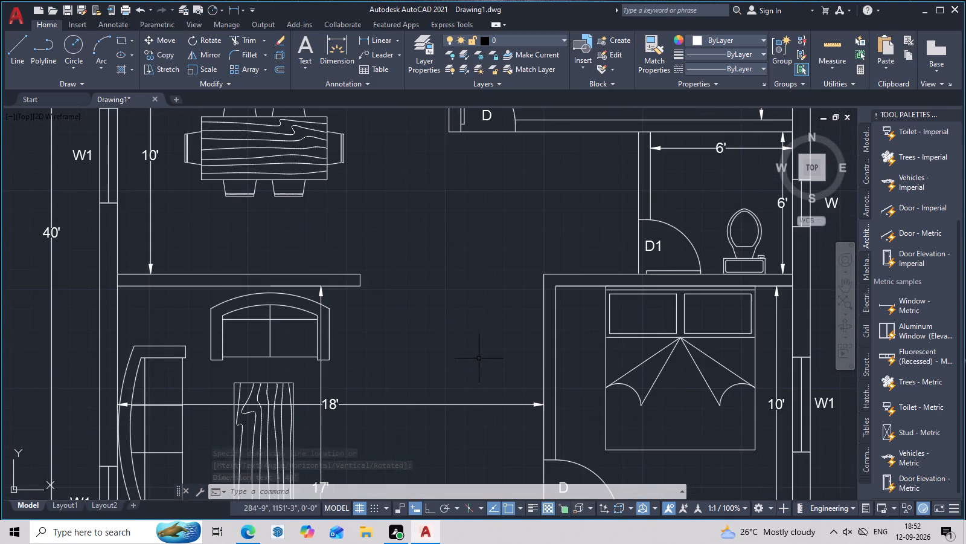
{"action": "scroll", "coordinate": [479, 358], "scroll_direction": "down", "scroll_amount": 2}
{"action": "middle_click_drag", "start_coordinate": [479, 358], "coordinate": [497, 342]}
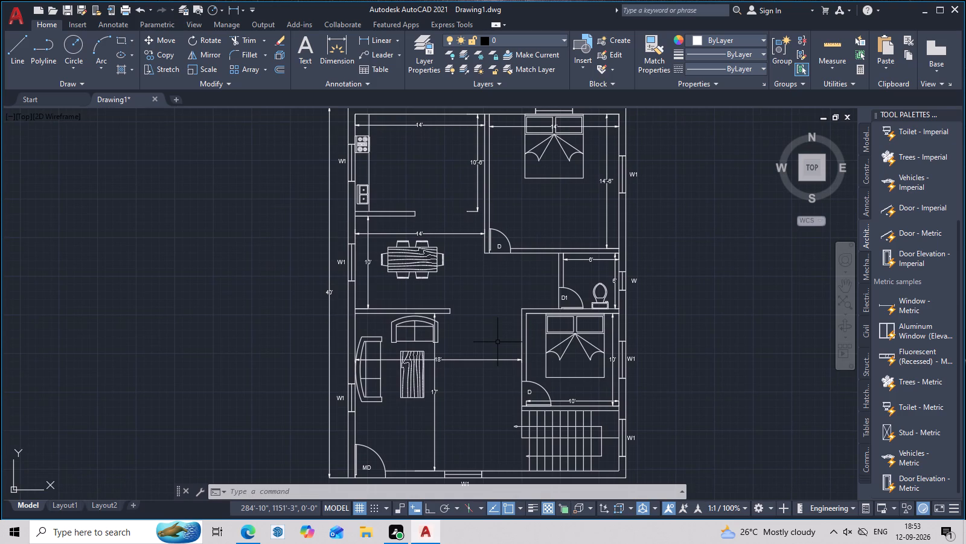
{"action": "key", "text": "Escape"}
{"action": "key", "text": "Escape"}
{"action": "scroll", "coordinate": [466, 325], "scroll_direction": "down", "scroll_amount": 2}
{"action": "middle_click_drag", "start_coordinate": [476, 332], "coordinate": [497, 309]}
{"action": "scroll", "coordinate": [517, 303], "scroll_direction": "up", "scroll_amount": 1}
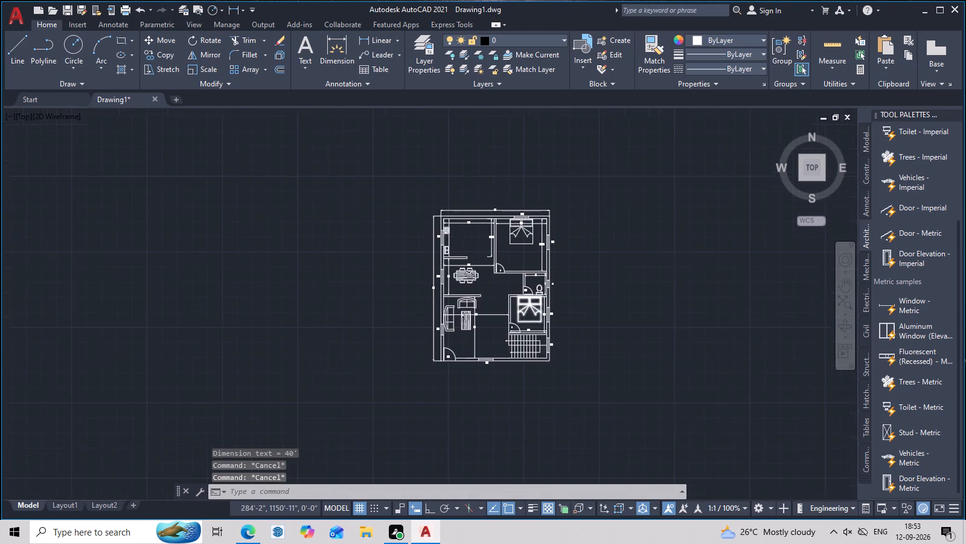
{"action": "scroll", "coordinate": [517, 303], "scroll_direction": "up", "scroll_amount": 1}
{"action": "middle_click_drag", "start_coordinate": [557, 321], "coordinate": [524, 329]}
{"action": "scroll", "coordinate": [536, 329], "scroll_direction": "up", "scroll_amount": 1}
{"action": "scroll", "coordinate": [576, 331], "scroll_direction": "down", "scroll_amount": 1}
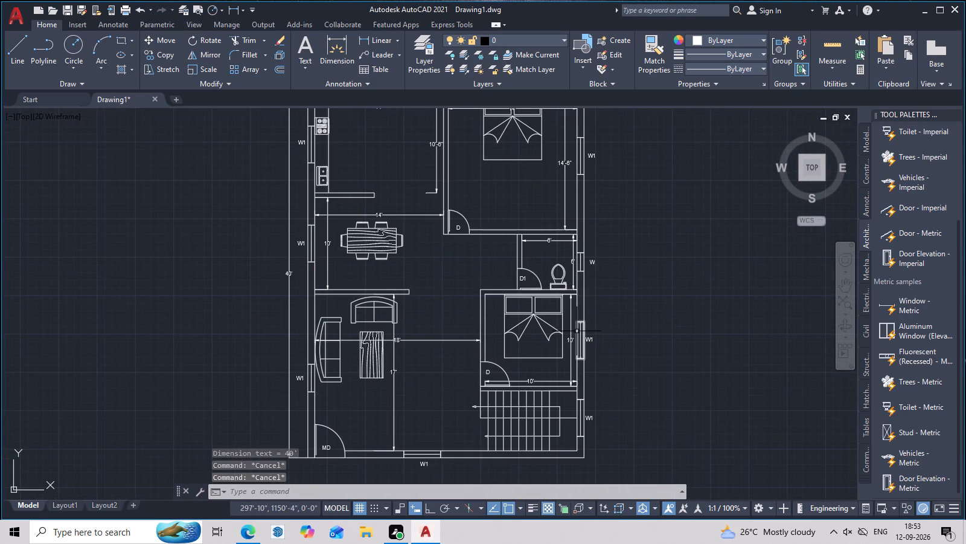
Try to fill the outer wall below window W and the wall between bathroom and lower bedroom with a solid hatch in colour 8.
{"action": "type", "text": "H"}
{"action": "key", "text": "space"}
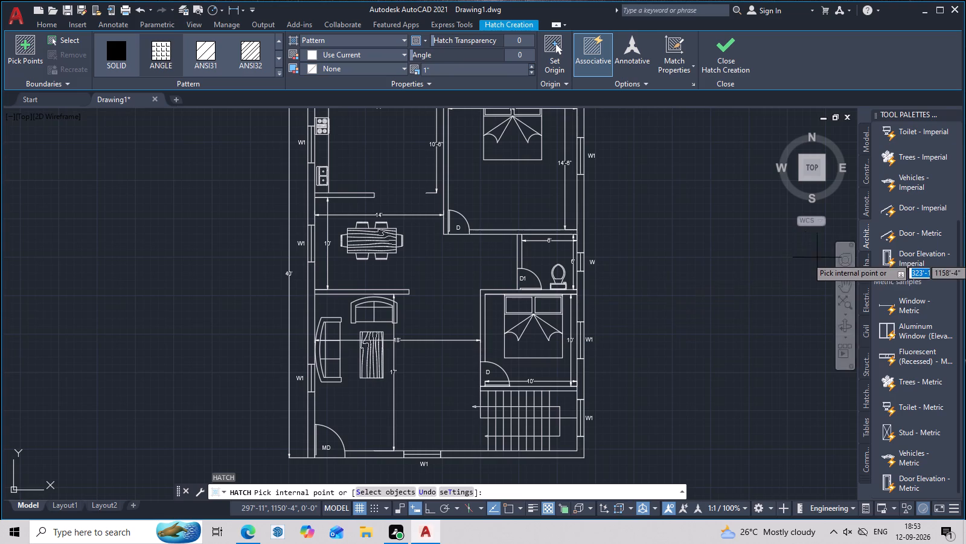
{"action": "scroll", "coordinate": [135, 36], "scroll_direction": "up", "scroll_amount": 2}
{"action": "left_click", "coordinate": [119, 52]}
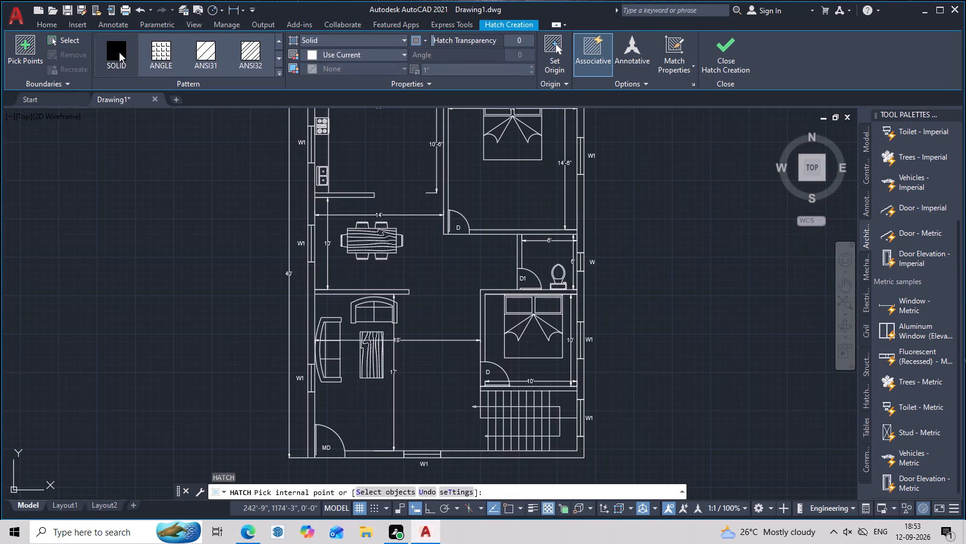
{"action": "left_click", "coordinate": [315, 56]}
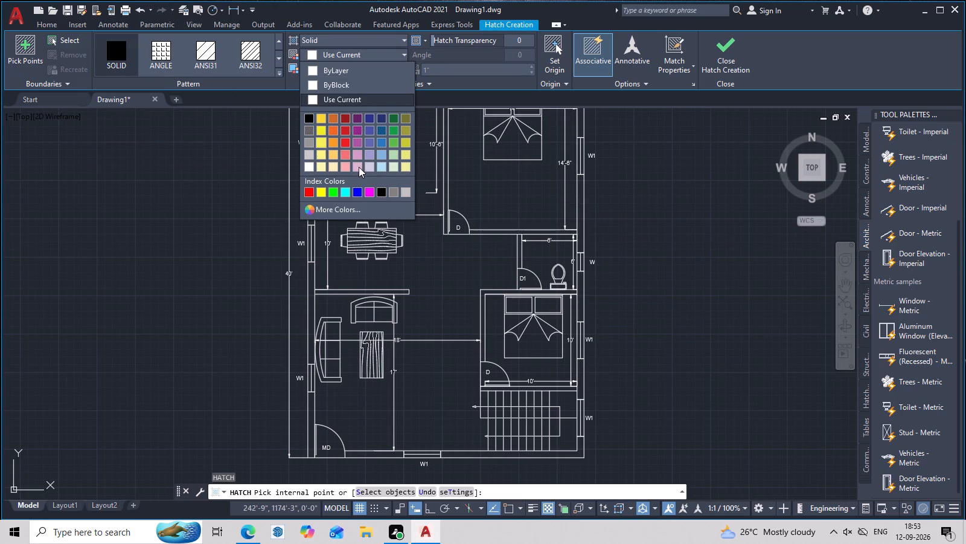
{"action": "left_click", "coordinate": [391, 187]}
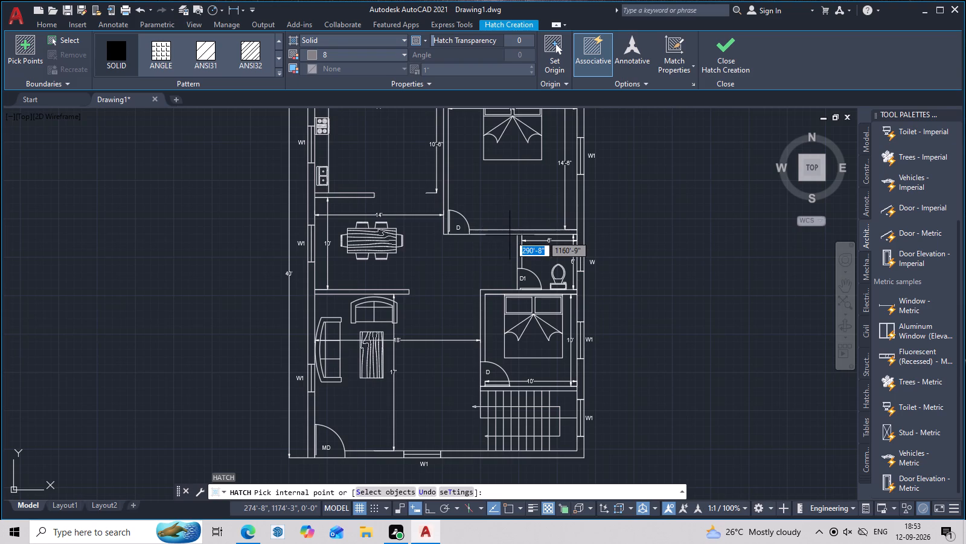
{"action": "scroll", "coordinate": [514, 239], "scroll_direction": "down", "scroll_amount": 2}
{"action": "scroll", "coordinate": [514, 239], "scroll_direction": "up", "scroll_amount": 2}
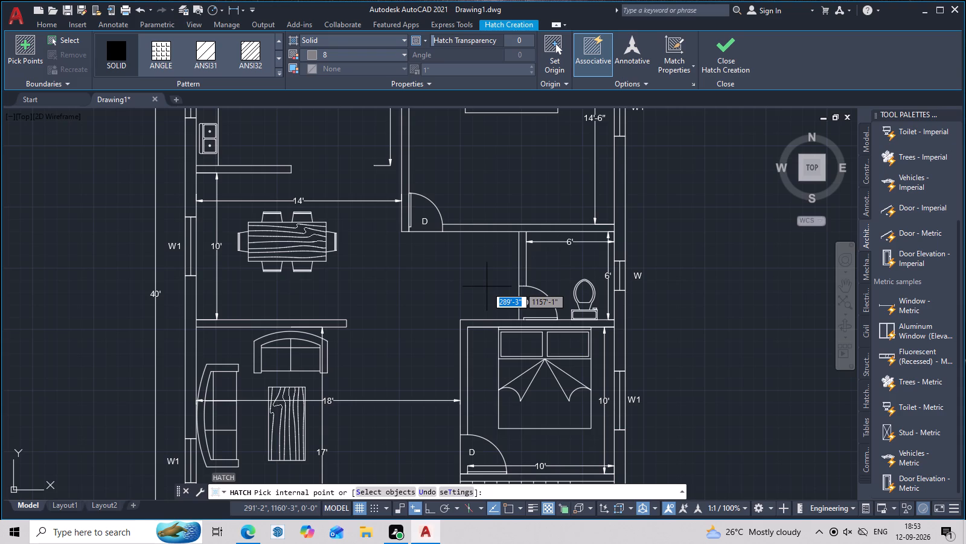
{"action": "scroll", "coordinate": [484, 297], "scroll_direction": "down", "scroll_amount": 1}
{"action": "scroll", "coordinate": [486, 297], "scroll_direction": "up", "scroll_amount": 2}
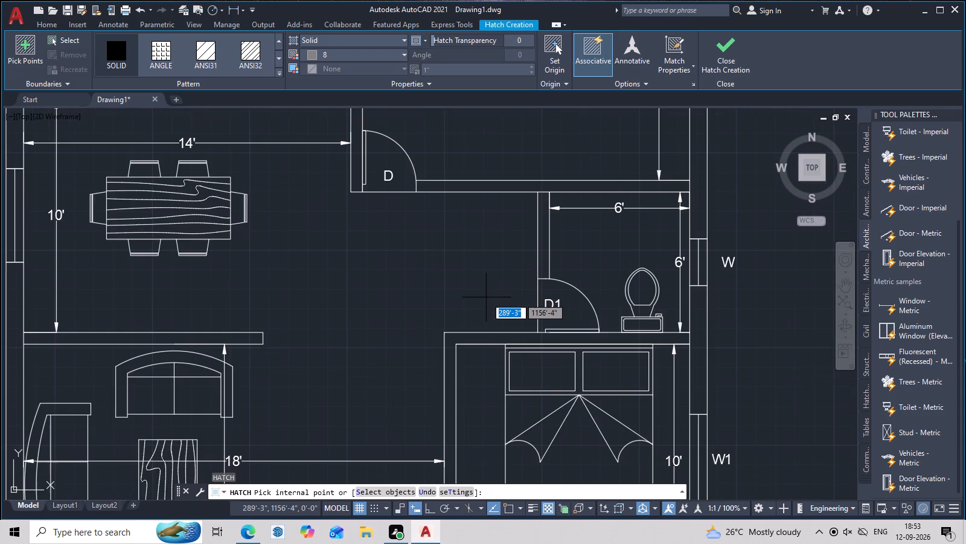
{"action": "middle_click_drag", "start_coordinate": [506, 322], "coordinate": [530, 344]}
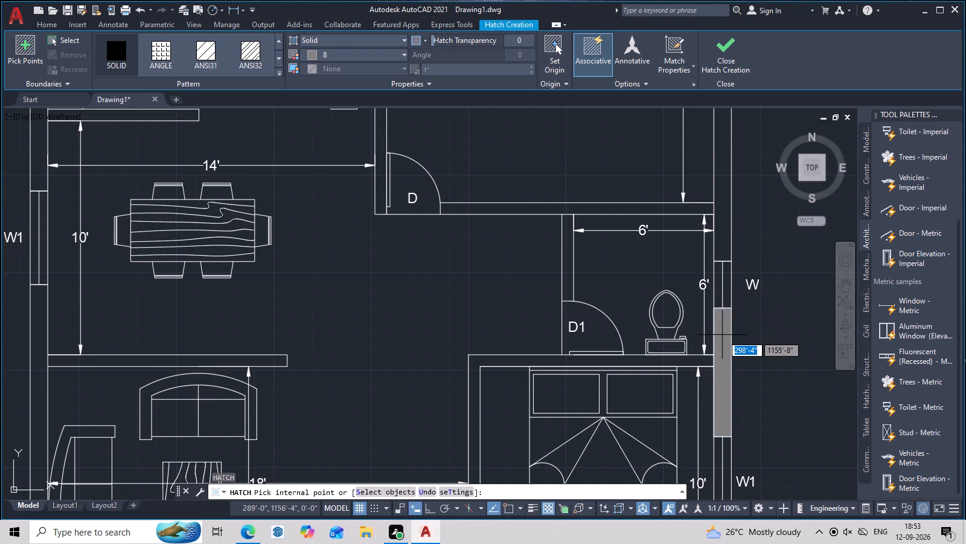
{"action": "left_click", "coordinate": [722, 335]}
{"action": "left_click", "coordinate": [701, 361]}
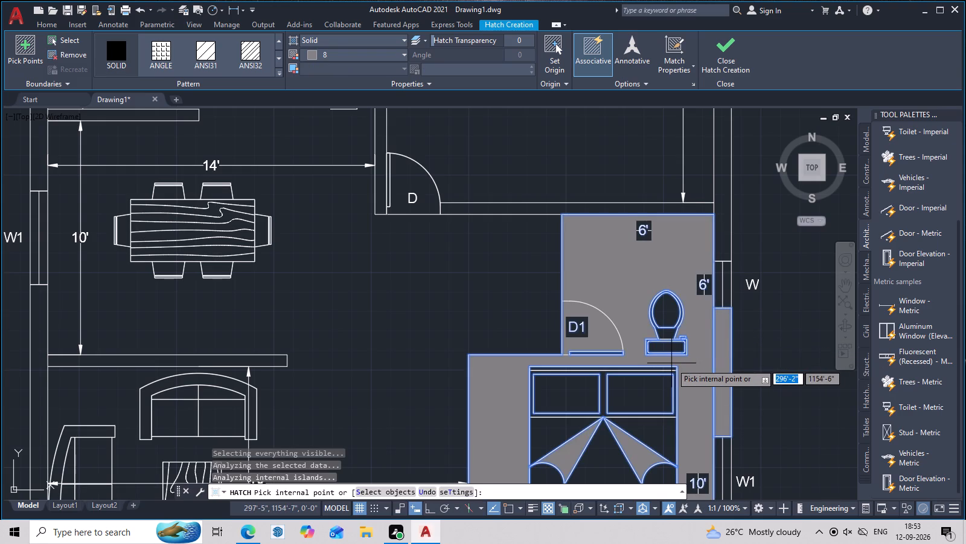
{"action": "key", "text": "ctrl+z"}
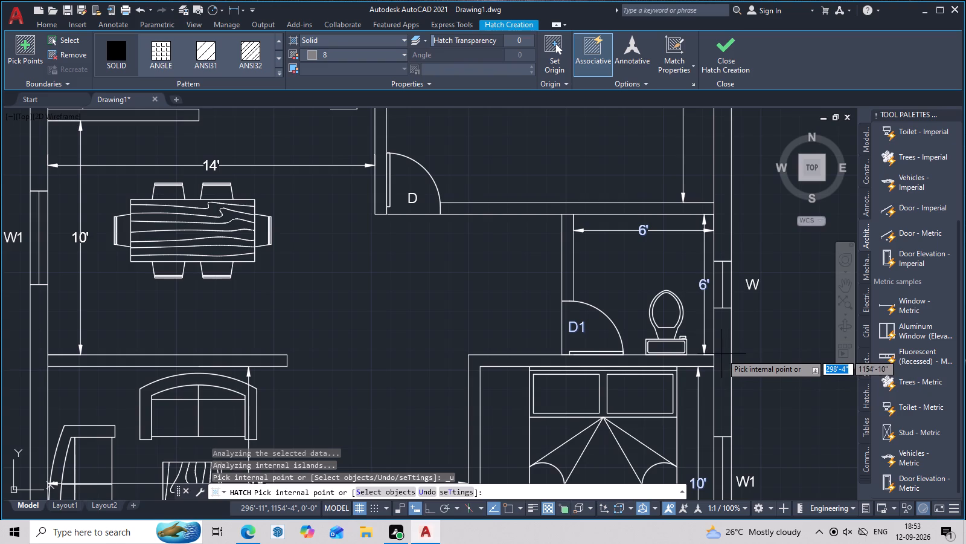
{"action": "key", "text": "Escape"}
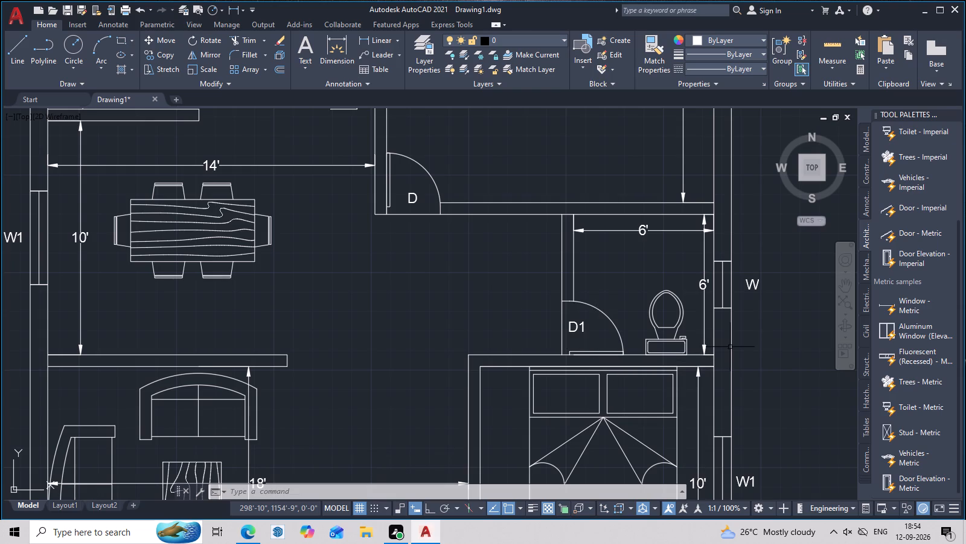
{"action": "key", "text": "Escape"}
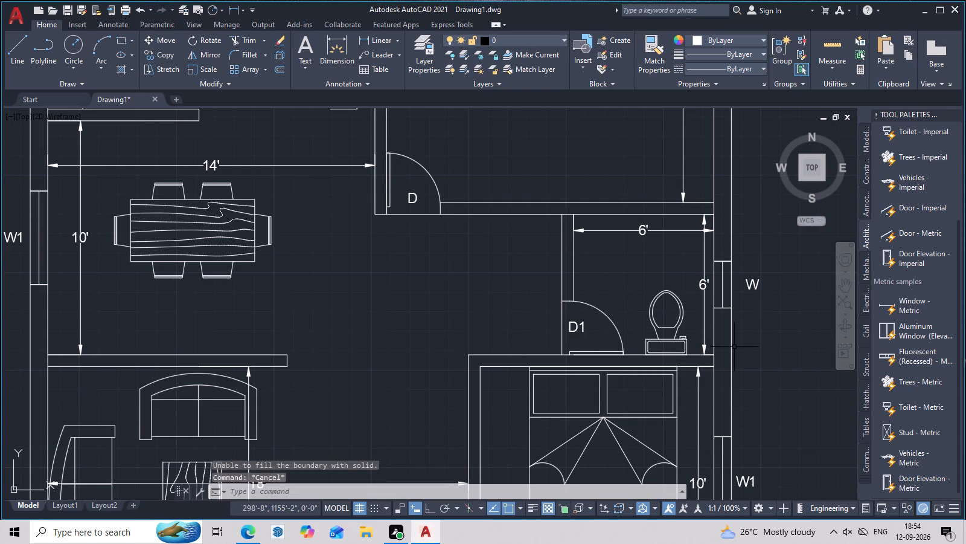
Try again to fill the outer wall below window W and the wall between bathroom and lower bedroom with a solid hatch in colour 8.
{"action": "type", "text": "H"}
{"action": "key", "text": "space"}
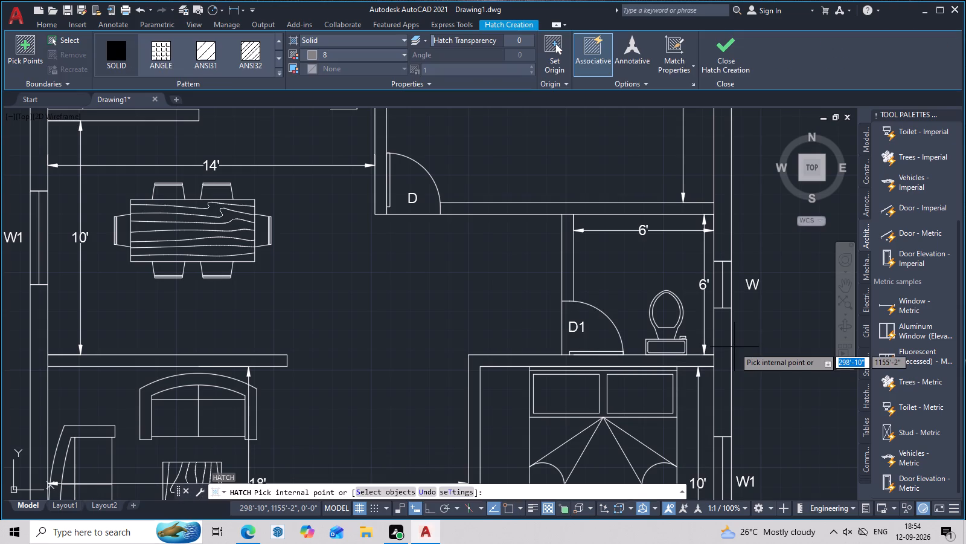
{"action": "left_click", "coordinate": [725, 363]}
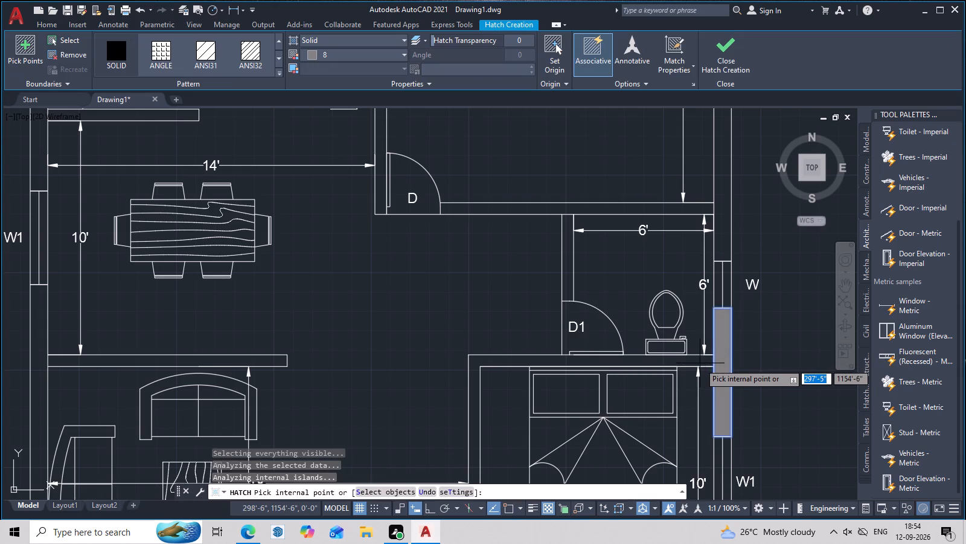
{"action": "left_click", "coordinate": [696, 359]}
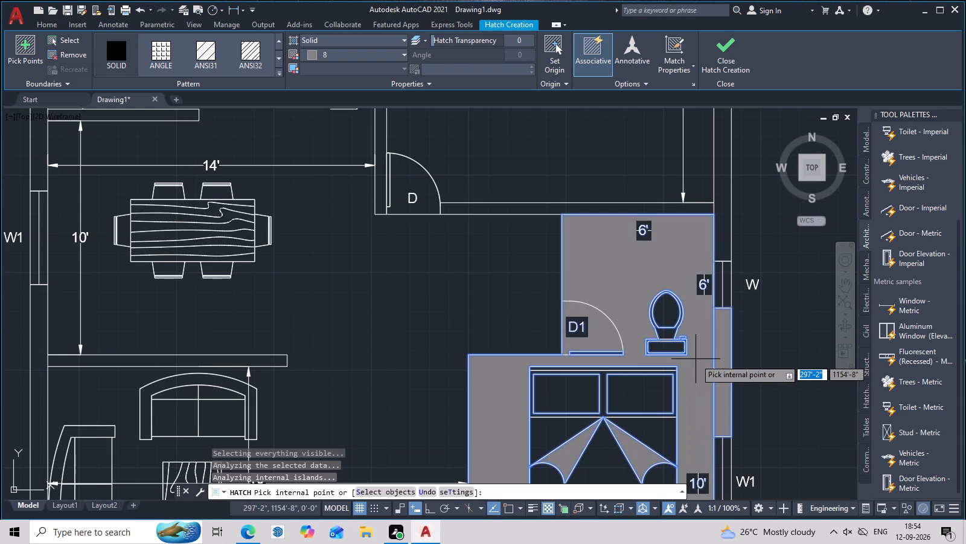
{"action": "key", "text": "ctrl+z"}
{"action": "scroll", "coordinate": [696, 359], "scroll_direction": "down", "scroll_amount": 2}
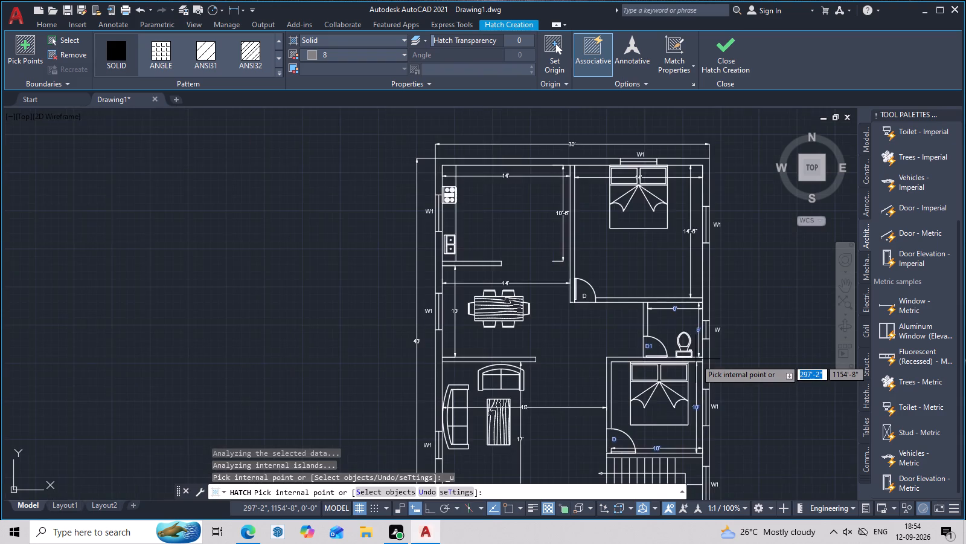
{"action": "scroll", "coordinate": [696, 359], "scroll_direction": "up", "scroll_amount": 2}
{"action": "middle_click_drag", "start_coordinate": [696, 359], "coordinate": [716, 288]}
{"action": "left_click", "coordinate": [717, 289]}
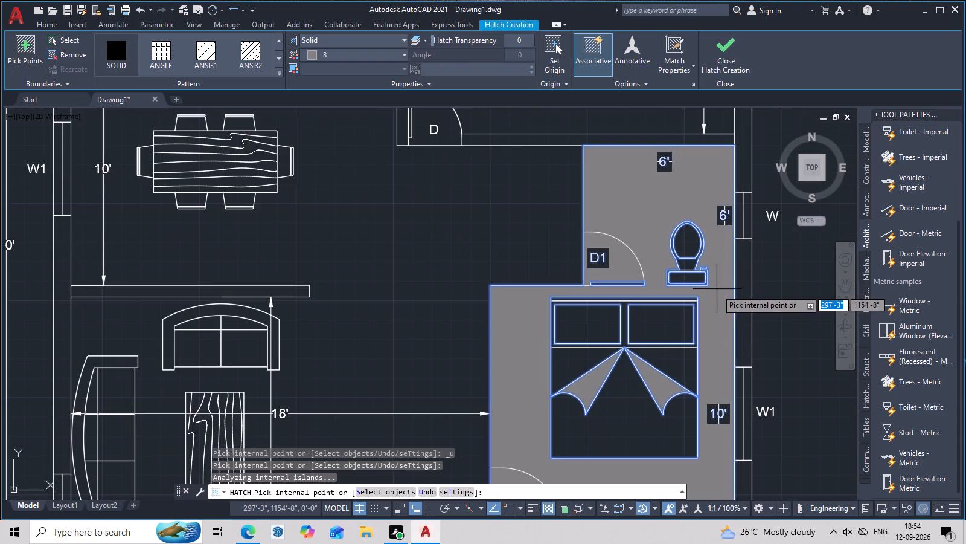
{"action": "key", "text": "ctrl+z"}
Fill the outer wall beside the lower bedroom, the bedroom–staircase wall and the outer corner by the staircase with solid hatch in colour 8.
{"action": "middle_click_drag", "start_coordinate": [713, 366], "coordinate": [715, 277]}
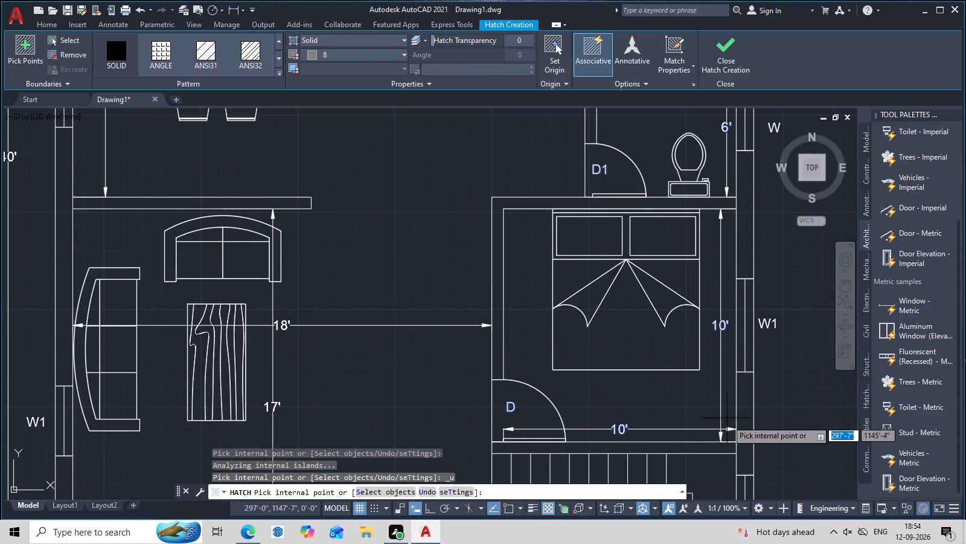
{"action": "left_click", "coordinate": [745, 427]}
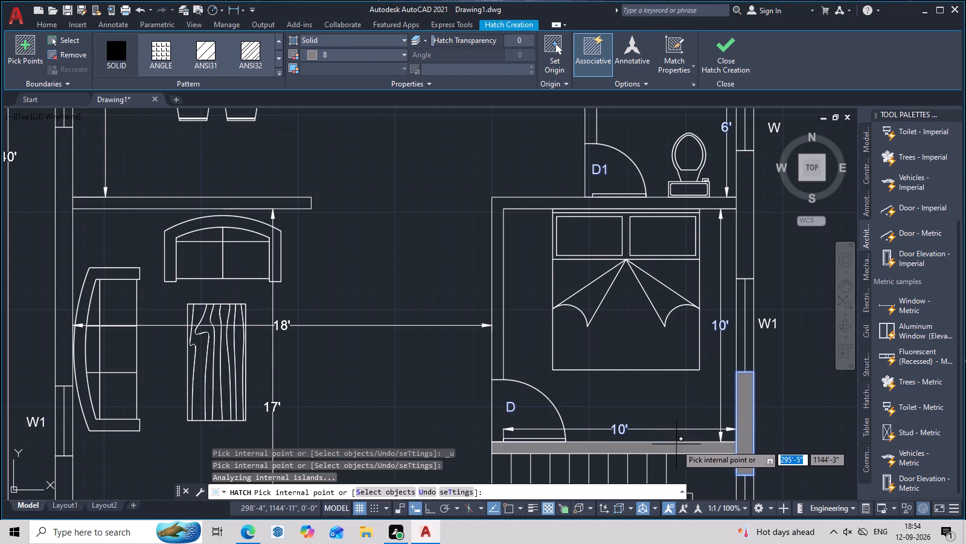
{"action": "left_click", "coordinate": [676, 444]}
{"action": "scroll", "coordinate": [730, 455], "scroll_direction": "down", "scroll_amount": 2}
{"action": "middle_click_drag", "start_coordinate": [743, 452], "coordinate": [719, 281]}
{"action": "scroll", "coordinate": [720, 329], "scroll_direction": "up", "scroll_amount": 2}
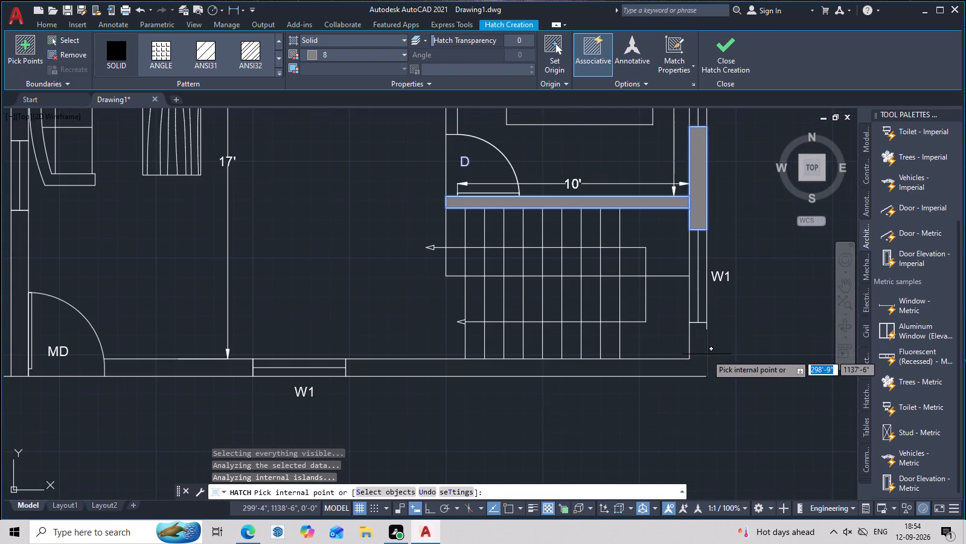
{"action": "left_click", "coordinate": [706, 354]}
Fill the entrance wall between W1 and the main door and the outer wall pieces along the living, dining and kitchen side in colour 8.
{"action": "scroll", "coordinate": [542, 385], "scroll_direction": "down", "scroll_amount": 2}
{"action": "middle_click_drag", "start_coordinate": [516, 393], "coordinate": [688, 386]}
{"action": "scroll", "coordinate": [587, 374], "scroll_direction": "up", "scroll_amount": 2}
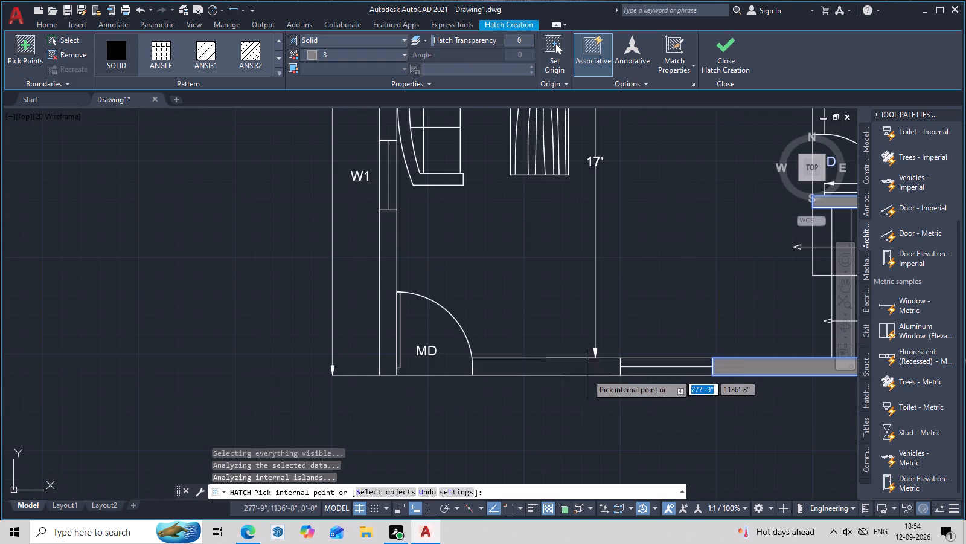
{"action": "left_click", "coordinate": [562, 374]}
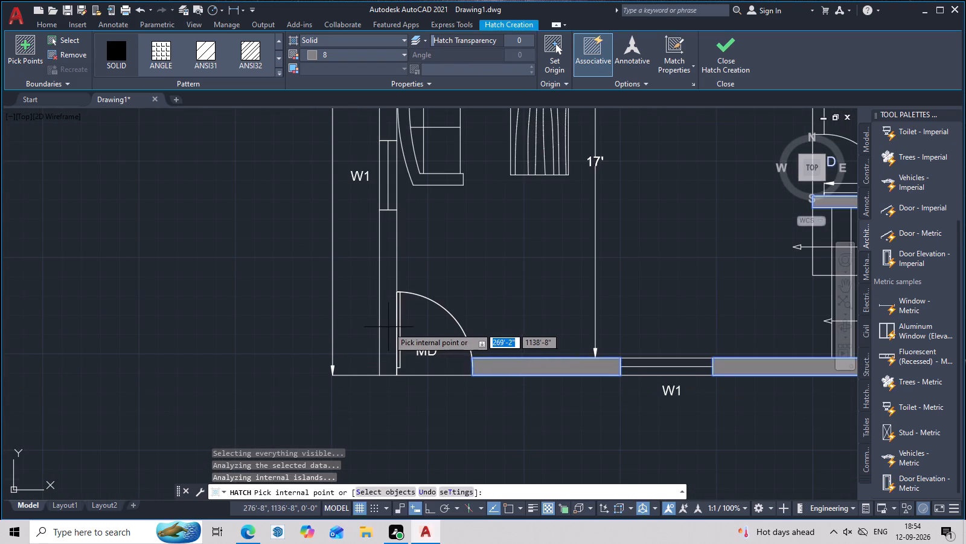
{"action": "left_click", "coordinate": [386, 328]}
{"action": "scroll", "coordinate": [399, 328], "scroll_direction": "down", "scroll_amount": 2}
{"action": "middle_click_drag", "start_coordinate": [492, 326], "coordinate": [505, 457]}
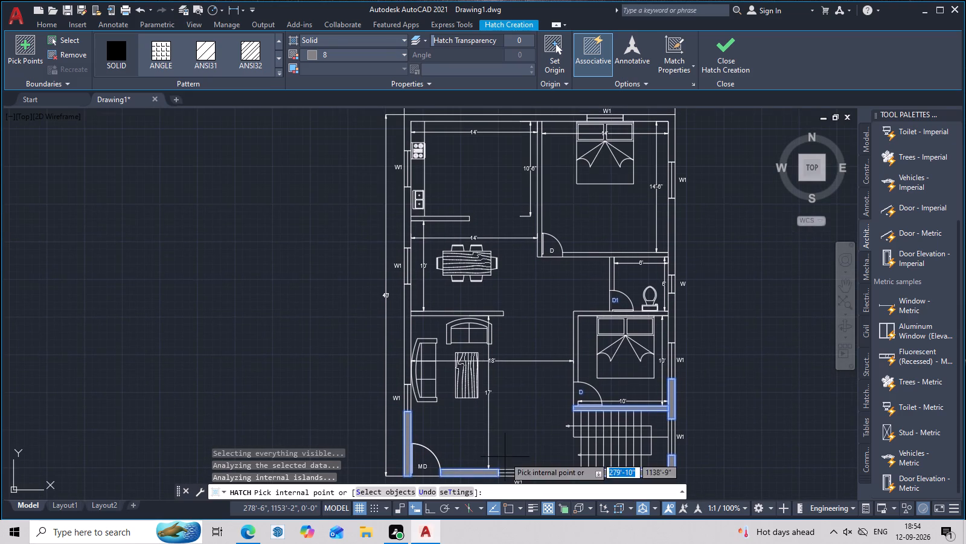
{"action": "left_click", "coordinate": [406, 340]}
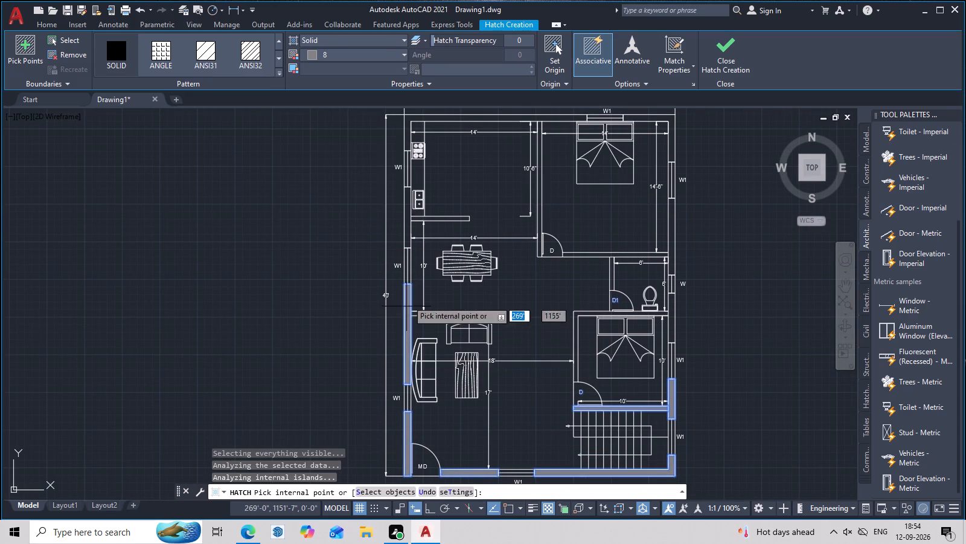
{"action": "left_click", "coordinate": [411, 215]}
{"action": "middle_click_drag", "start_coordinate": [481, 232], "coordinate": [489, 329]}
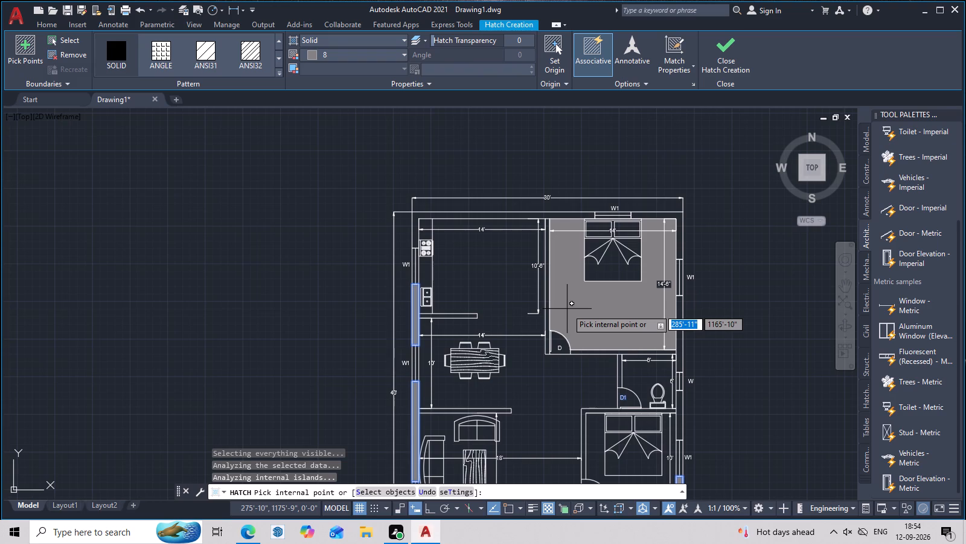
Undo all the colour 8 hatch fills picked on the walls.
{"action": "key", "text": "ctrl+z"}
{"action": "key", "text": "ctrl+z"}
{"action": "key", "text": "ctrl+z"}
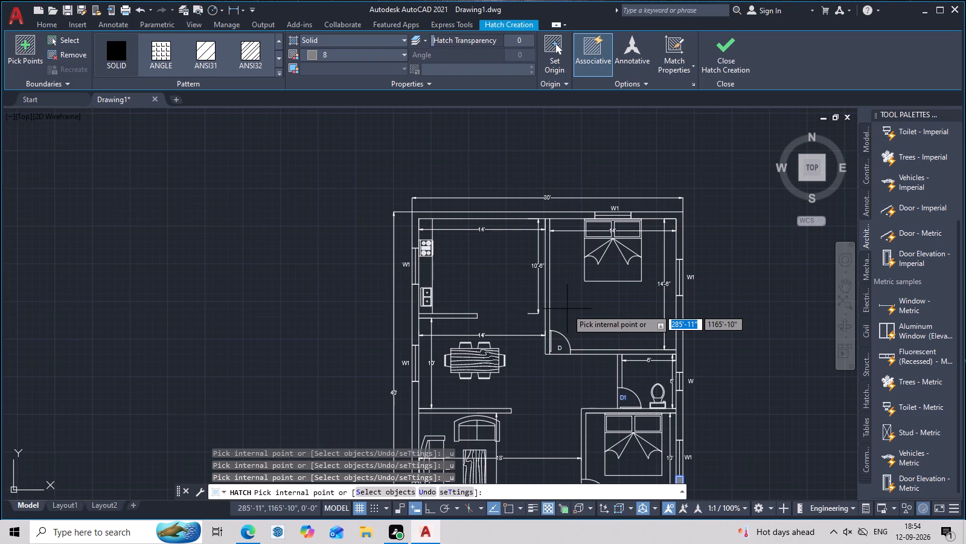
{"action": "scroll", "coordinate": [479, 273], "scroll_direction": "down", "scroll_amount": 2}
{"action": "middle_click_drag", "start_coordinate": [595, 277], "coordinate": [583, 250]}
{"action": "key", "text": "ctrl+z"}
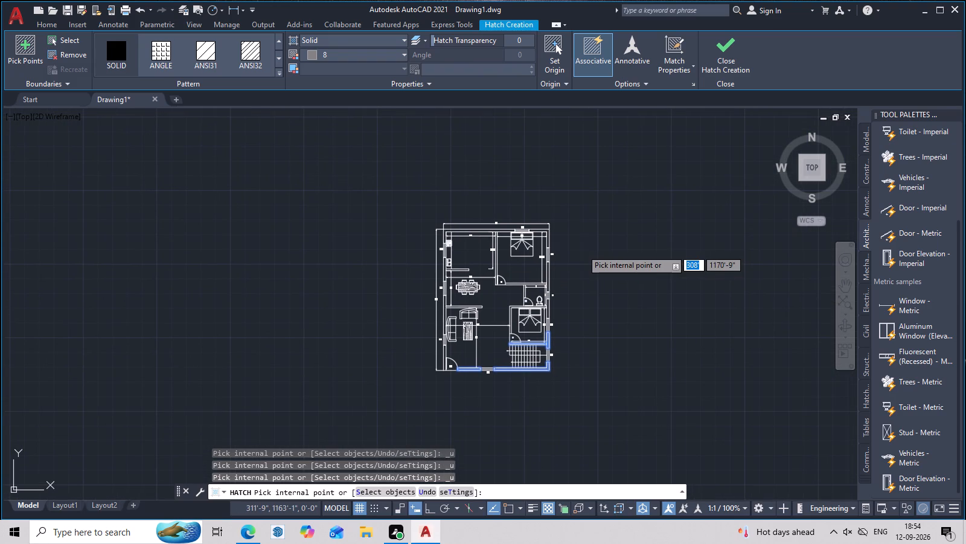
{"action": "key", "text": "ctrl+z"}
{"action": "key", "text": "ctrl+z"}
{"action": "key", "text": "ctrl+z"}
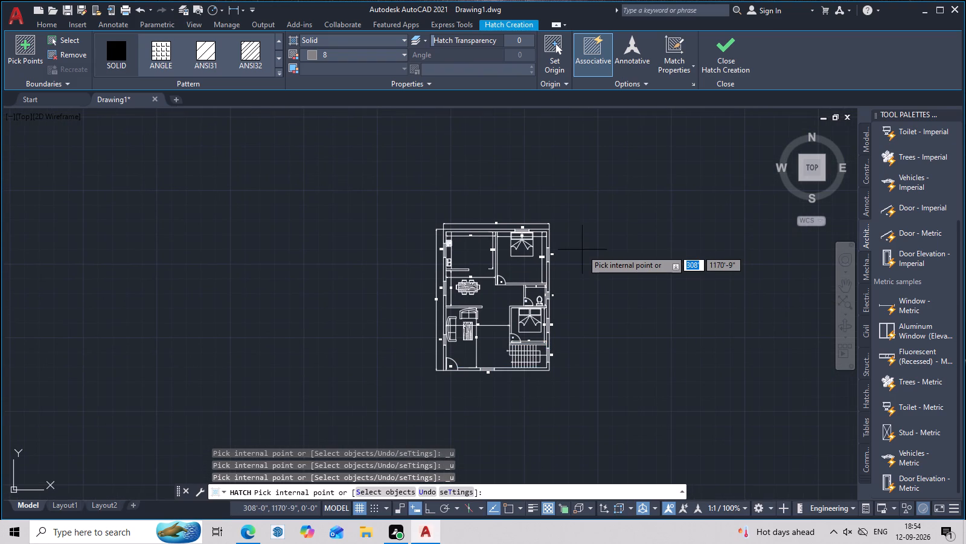
Set the solid hatch colour to 174 and fill the outer wall between the lower bedroom and staircase windows and the corner wall beside the staircase.
{"action": "left_click", "coordinate": [309, 51]}
{"action": "left_click", "coordinate": [385, 195]}
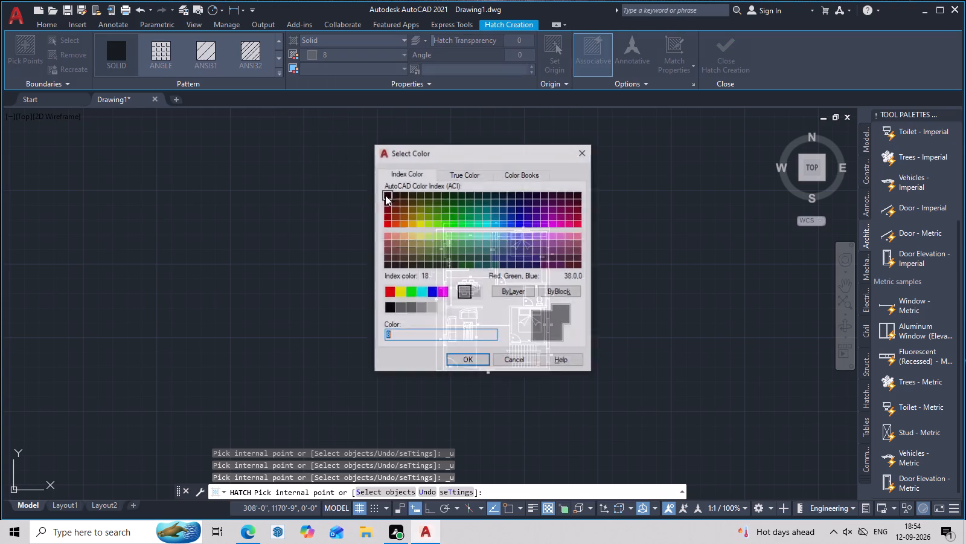
{"action": "left_click", "coordinate": [520, 212]}
{"action": "left_click", "coordinate": [481, 357]}
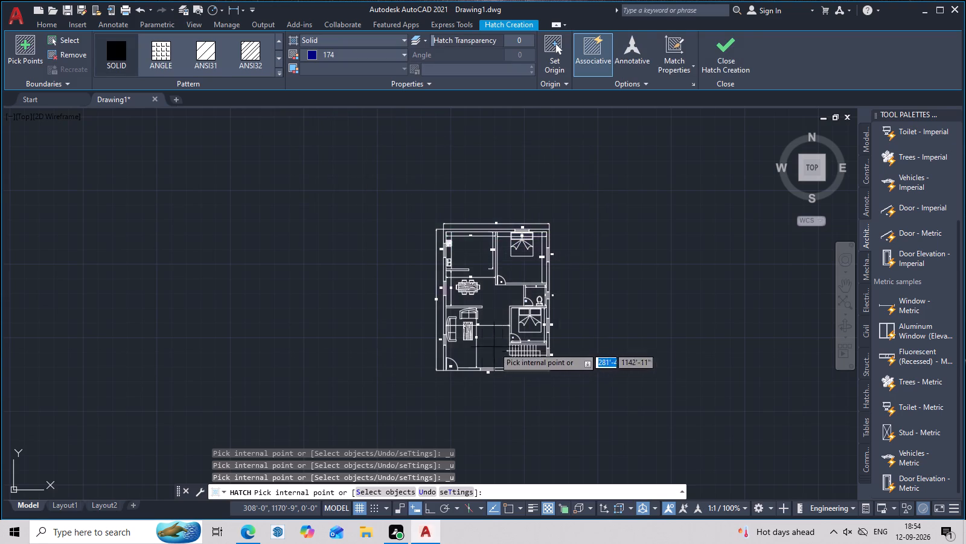
{"action": "scroll", "coordinate": [549, 340], "scroll_direction": "up", "scroll_amount": 6}
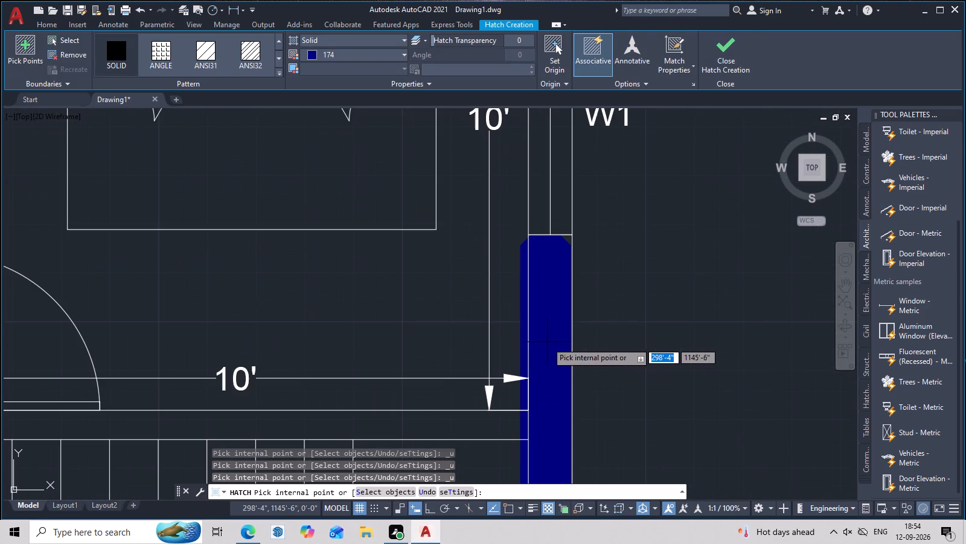
{"action": "left_click", "coordinate": [554, 341]}
{"action": "scroll", "coordinate": [554, 341], "scroll_direction": "down", "scroll_amount": 2}
{"action": "middle_click_drag", "start_coordinate": [571, 360], "coordinate": [603, 250]}
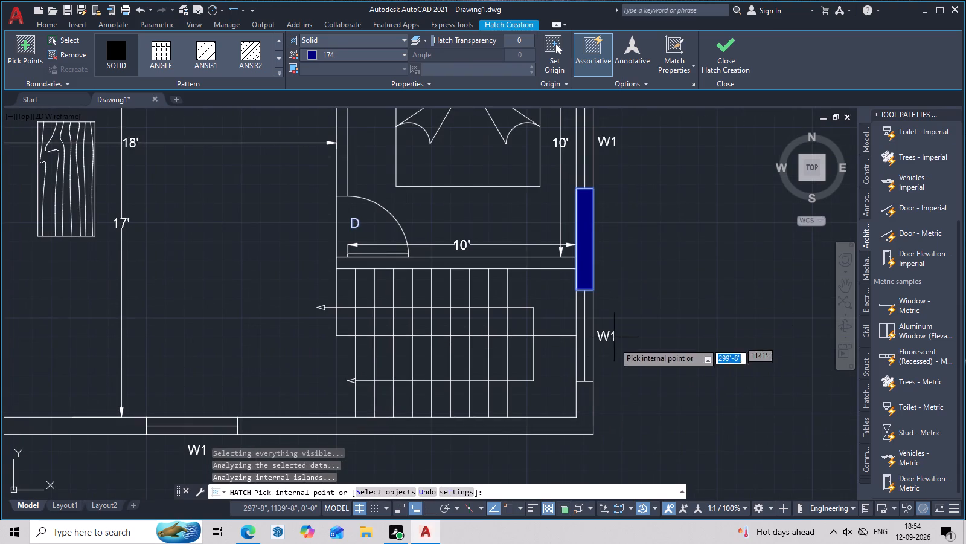
{"action": "double_click", "coordinate": [584, 404]}
Fill the entrance wall between W1 and the main door, and the outer wall from the main door to the living room's W1 window.
{"action": "scroll", "coordinate": [569, 412], "scroll_direction": "down", "scroll_amount": 2}
{"action": "middle_click_drag", "start_coordinate": [537, 439], "coordinate": [671, 400]}
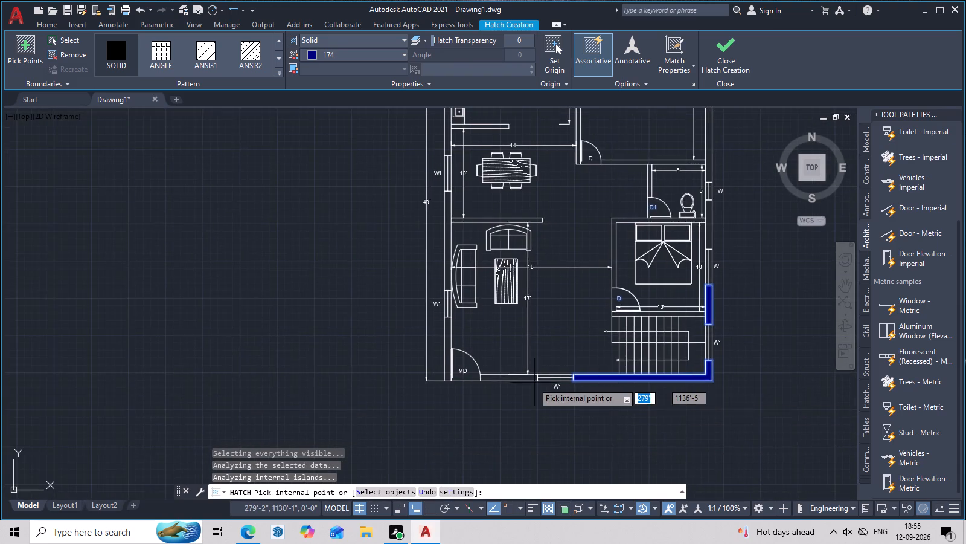
{"action": "scroll", "coordinate": [533, 383], "scroll_direction": "up", "scroll_amount": 2}
{"action": "left_click", "coordinate": [510, 381]}
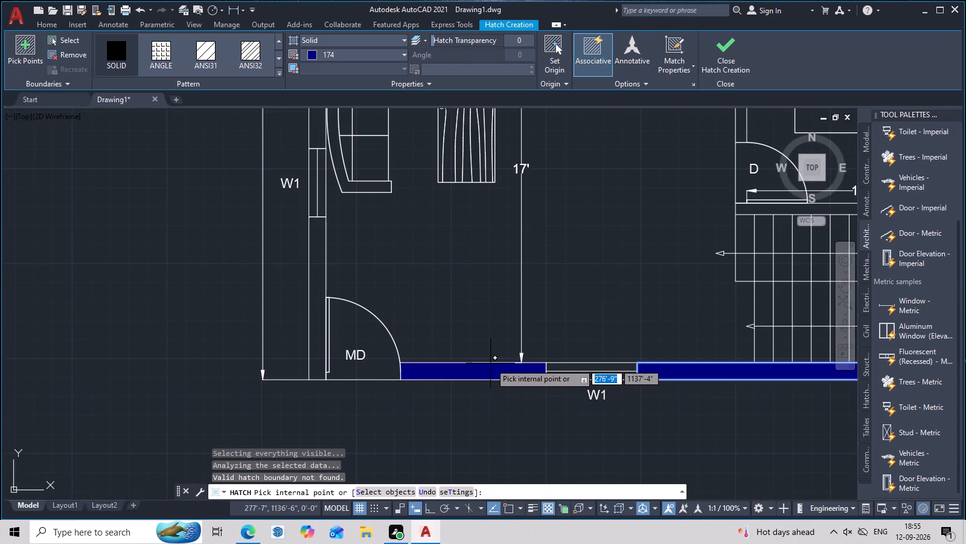
{"action": "left_click", "coordinate": [490, 363]}
{"action": "scroll", "coordinate": [421, 380], "scroll_direction": "down", "scroll_amount": 2}
{"action": "middle_click_drag", "start_coordinate": [624, 423], "coordinate": [647, 423]}
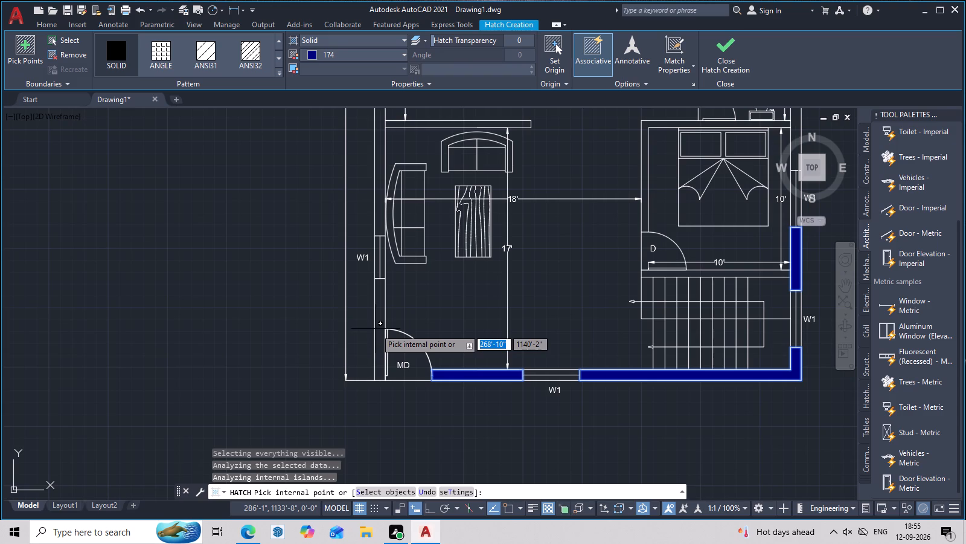
{"action": "left_click", "coordinate": [376, 329]}
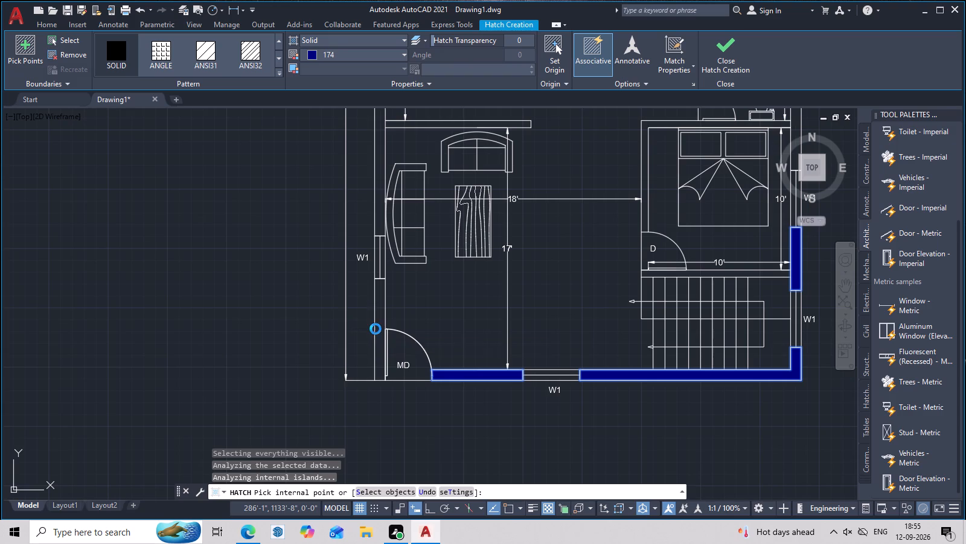
Fill the outer wall between the living and dining windows and the partition between dining and living areas with the solid hatch.
{"action": "scroll", "coordinate": [406, 325], "scroll_direction": "down", "scroll_amount": 2}
{"action": "middle_click_drag", "start_coordinate": [420, 325], "coordinate": [443, 411]}
{"action": "scroll", "coordinate": [417, 336], "scroll_direction": "up", "scroll_amount": 2}
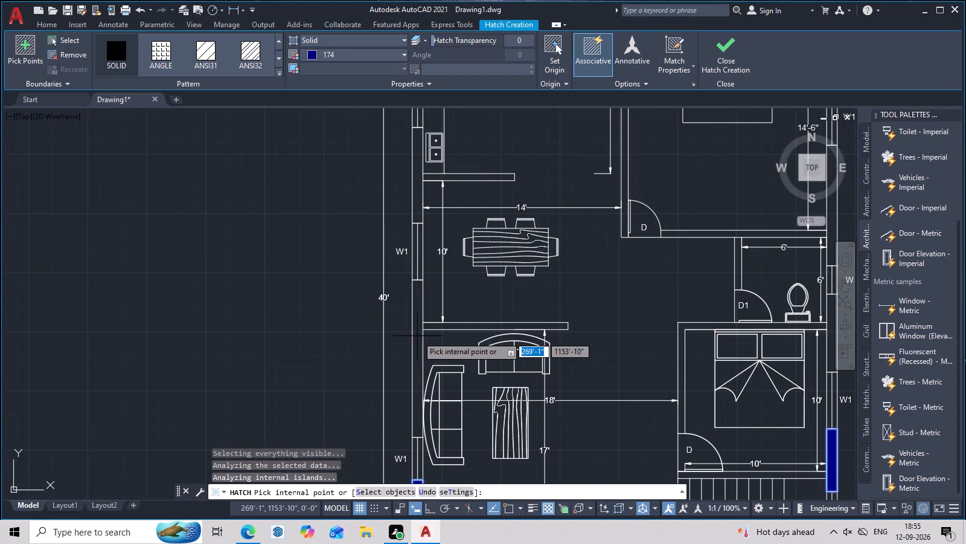
{"action": "left_click", "coordinate": [417, 336]}
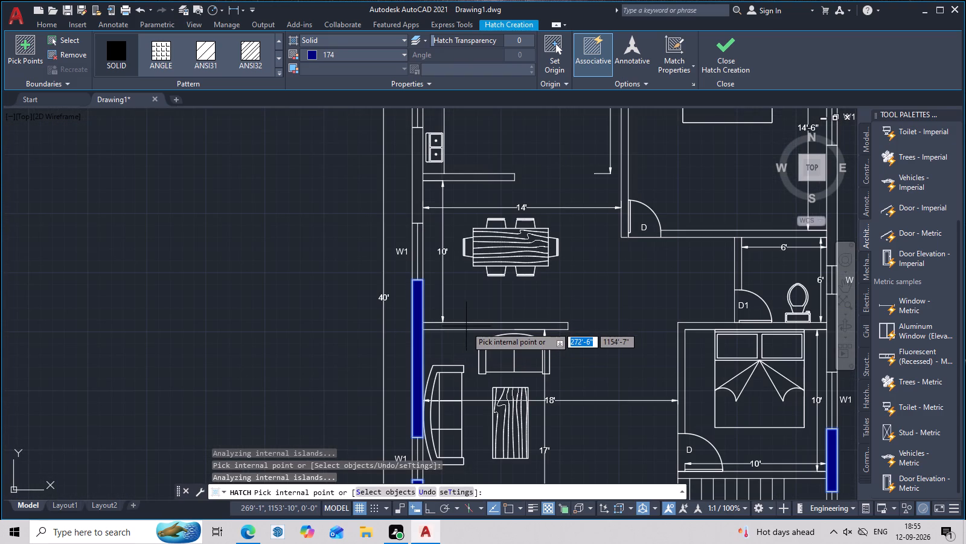
{"action": "double_click", "coordinate": [466, 326]}
Fill the kitchen–dining partition and the kitchen's outer walls, from the dining window around the corner to the upper bedroom's top W1 window.
{"action": "scroll", "coordinate": [487, 326], "scroll_direction": "down", "scroll_amount": 2}
{"action": "middle_click_drag", "start_coordinate": [491, 329], "coordinate": [487, 378]}
{"action": "scroll", "coordinate": [458, 327], "scroll_direction": "up", "scroll_amount": 2}
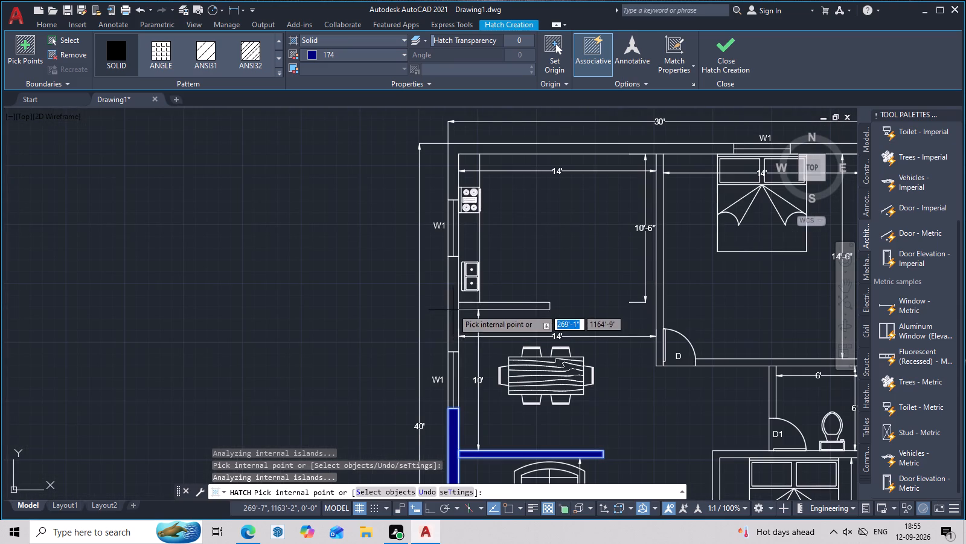
{"action": "left_click", "coordinate": [454, 307]}
{"action": "middle_click_drag", "start_coordinate": [468, 311], "coordinate": [421, 376]}
{"action": "scroll", "coordinate": [454, 363], "scroll_direction": "up", "scroll_amount": 2}
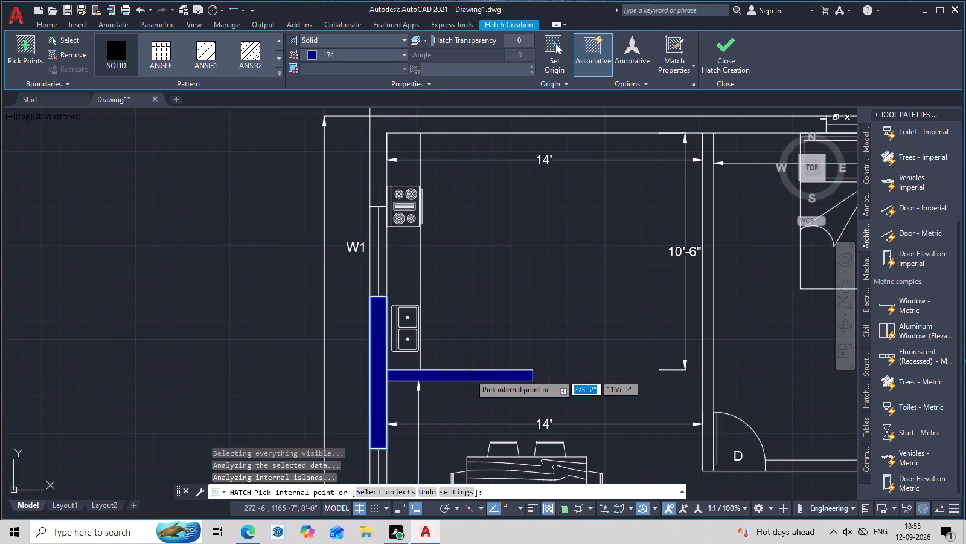
{"action": "left_click", "coordinate": [470, 374]}
{"action": "scroll", "coordinate": [534, 377], "scroll_direction": "down", "scroll_amount": 3}
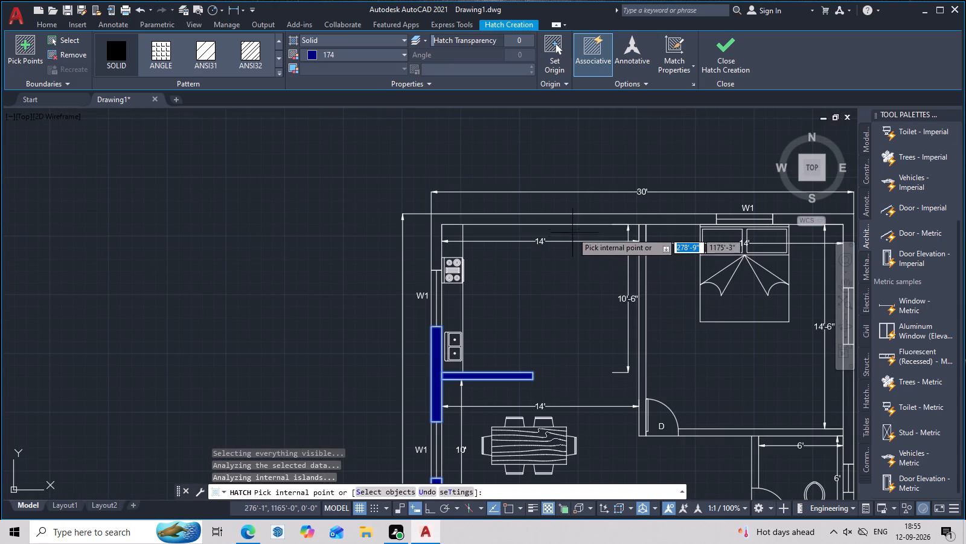
{"action": "left_click", "coordinate": [572, 217]}
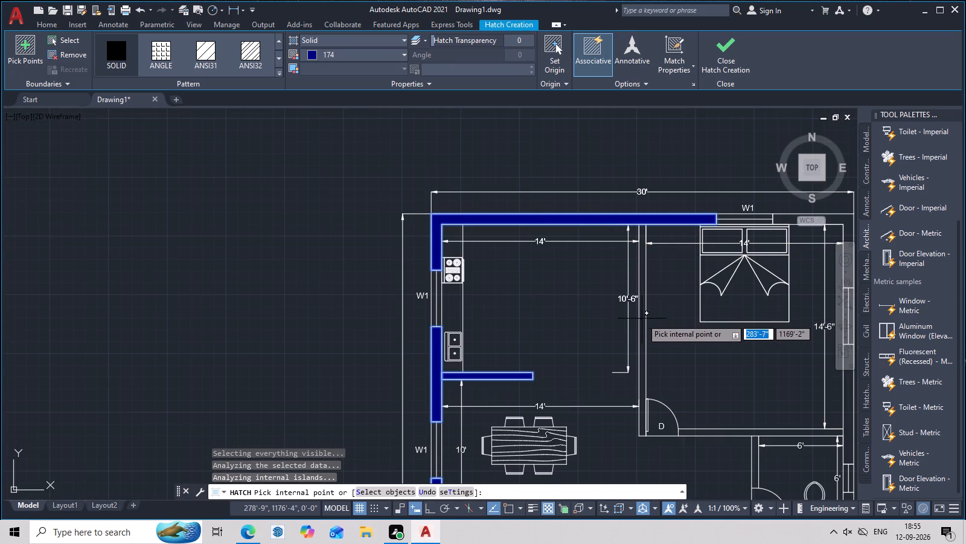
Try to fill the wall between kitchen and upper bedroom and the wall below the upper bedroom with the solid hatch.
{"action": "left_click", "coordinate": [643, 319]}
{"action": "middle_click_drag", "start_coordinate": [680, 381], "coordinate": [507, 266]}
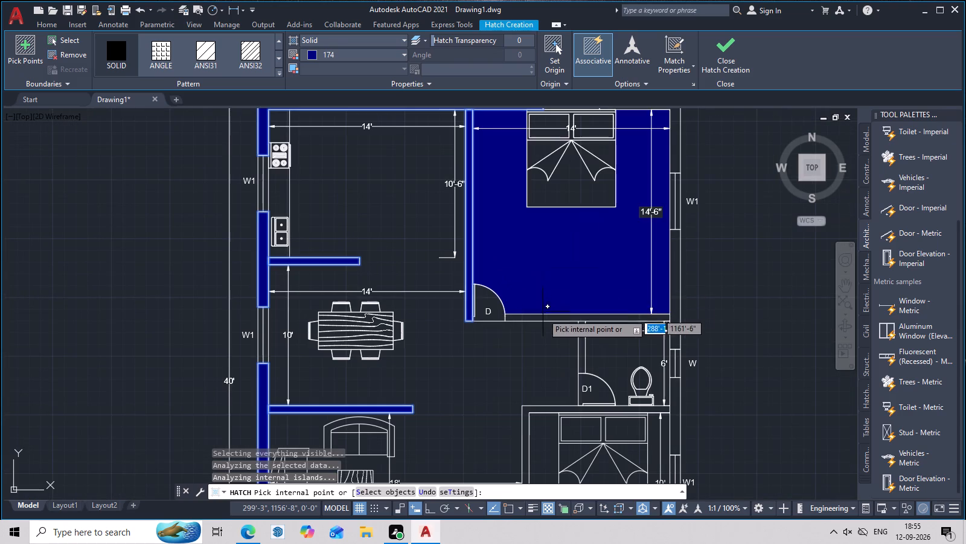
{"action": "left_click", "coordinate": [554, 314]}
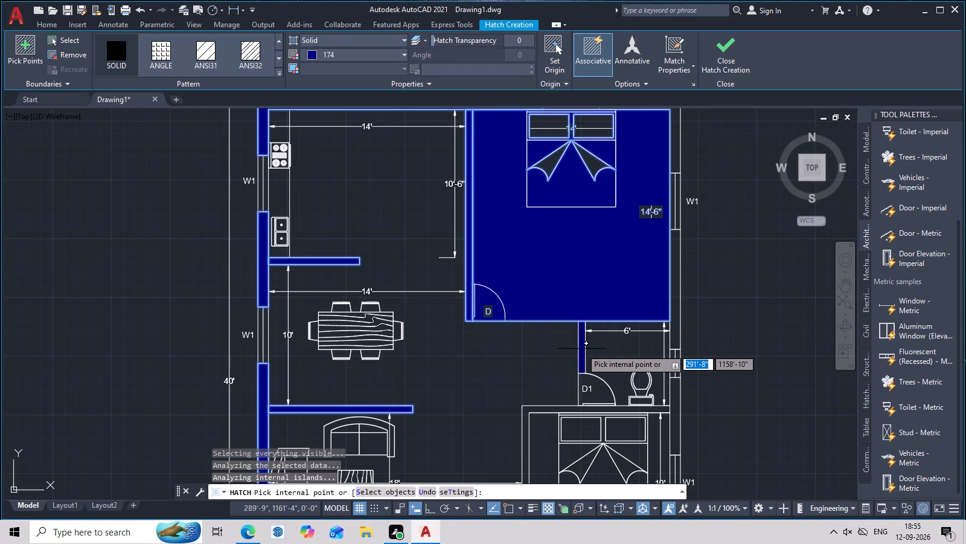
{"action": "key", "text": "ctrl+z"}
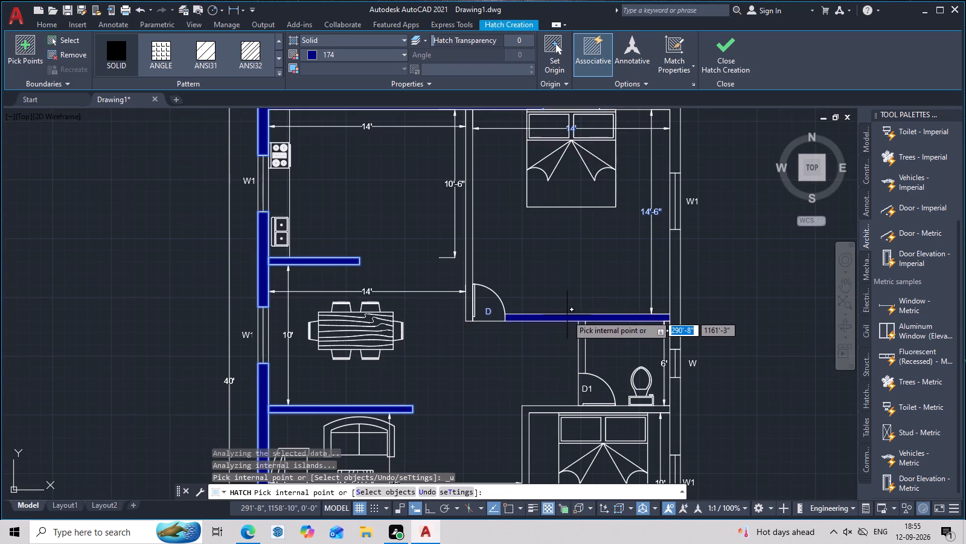
Fill the wall between the upper bedroom and the toilet with the solid hatch.
{"action": "left_click", "coordinate": [567, 315]}
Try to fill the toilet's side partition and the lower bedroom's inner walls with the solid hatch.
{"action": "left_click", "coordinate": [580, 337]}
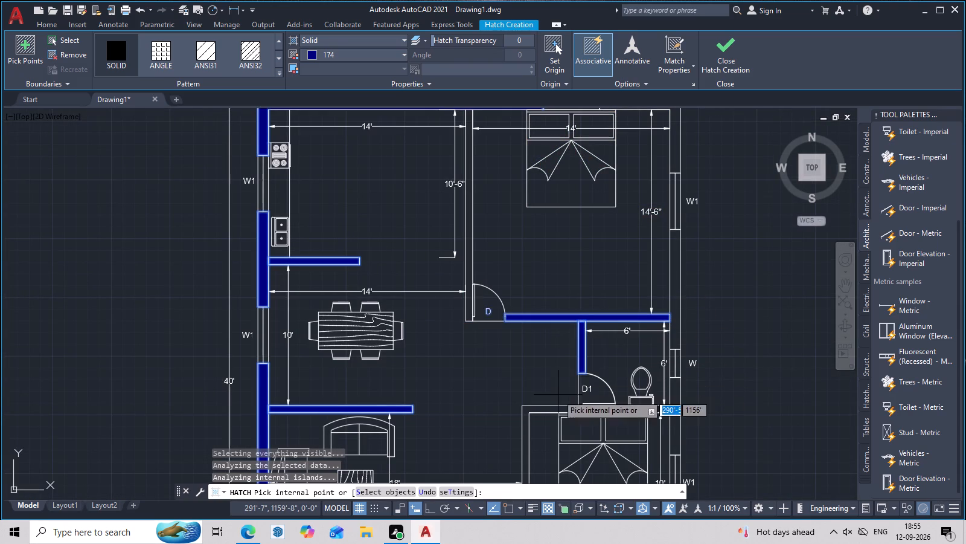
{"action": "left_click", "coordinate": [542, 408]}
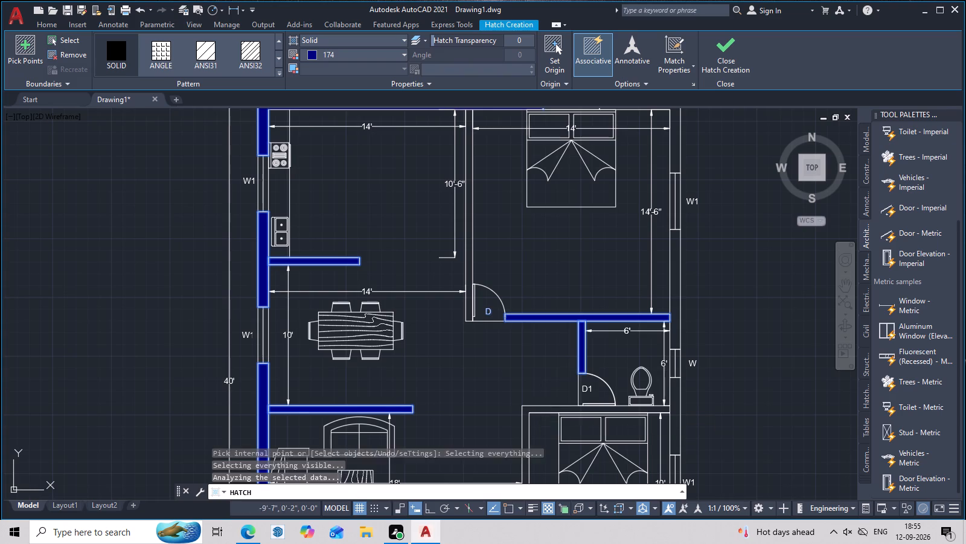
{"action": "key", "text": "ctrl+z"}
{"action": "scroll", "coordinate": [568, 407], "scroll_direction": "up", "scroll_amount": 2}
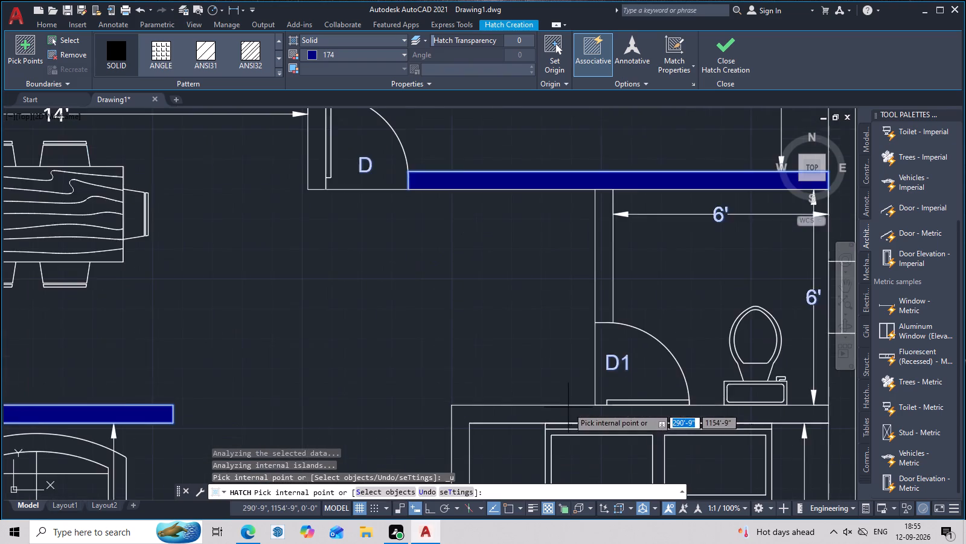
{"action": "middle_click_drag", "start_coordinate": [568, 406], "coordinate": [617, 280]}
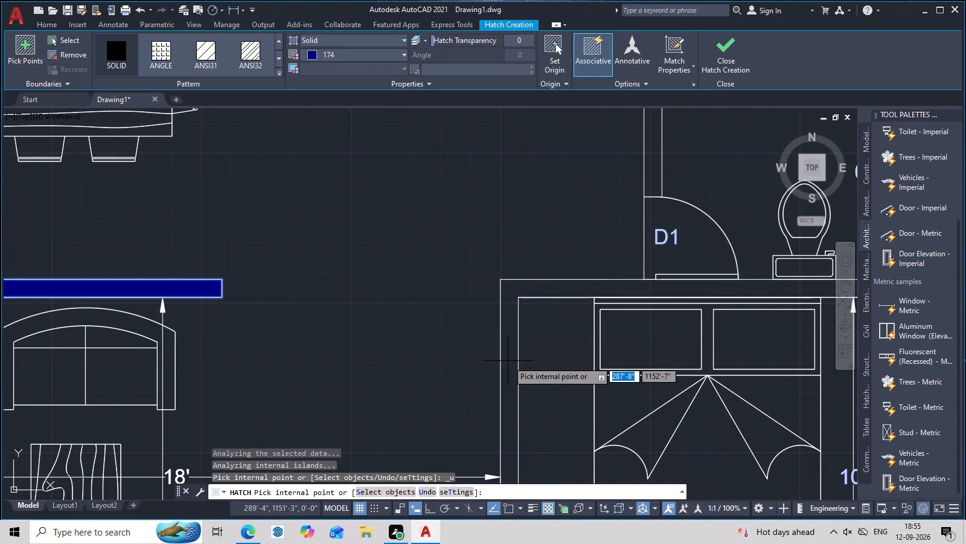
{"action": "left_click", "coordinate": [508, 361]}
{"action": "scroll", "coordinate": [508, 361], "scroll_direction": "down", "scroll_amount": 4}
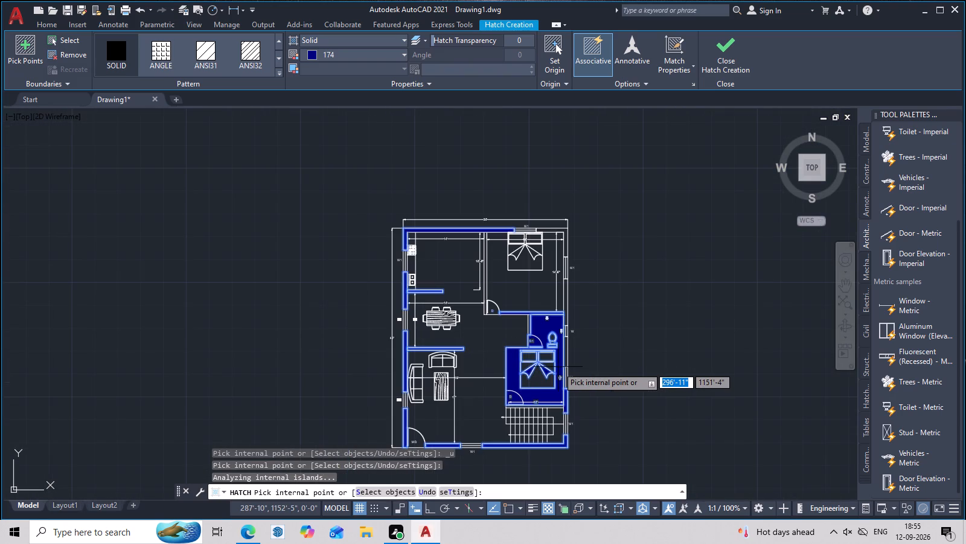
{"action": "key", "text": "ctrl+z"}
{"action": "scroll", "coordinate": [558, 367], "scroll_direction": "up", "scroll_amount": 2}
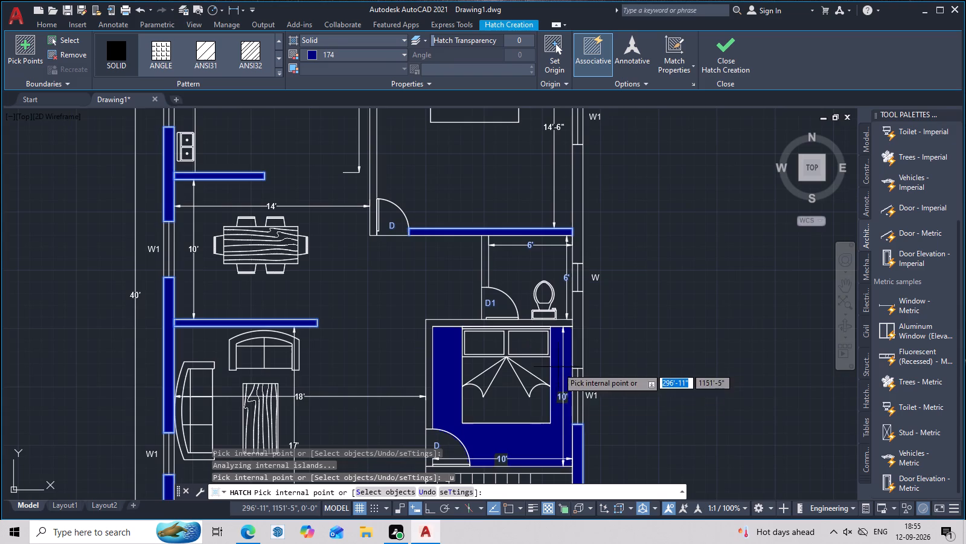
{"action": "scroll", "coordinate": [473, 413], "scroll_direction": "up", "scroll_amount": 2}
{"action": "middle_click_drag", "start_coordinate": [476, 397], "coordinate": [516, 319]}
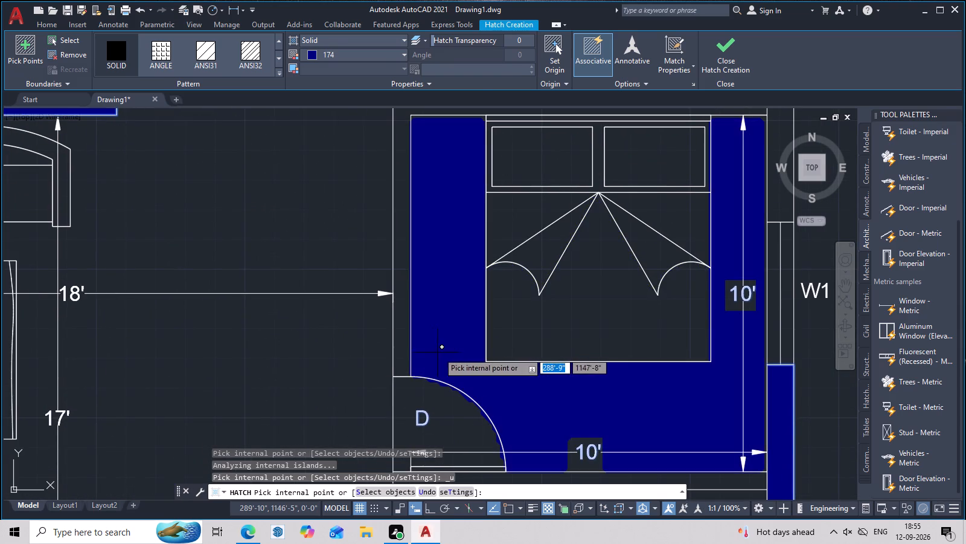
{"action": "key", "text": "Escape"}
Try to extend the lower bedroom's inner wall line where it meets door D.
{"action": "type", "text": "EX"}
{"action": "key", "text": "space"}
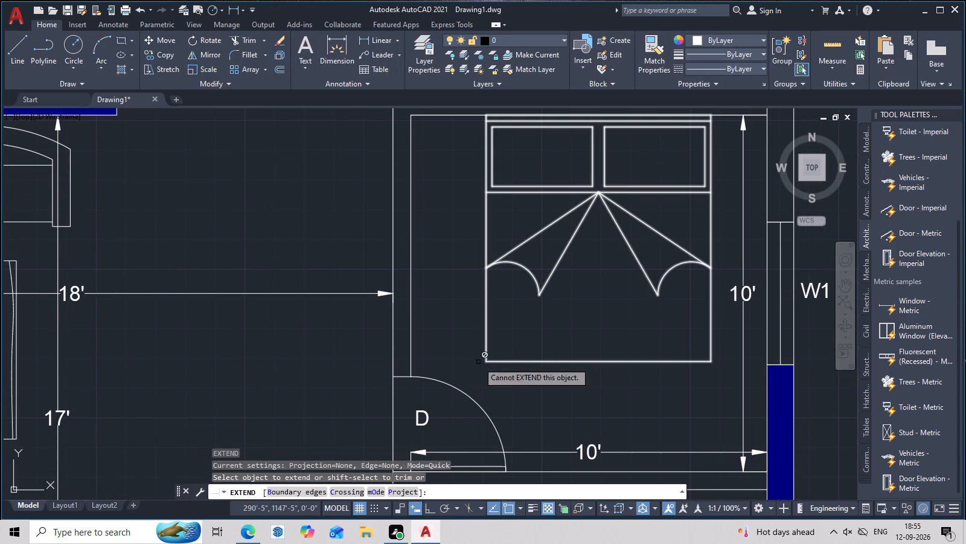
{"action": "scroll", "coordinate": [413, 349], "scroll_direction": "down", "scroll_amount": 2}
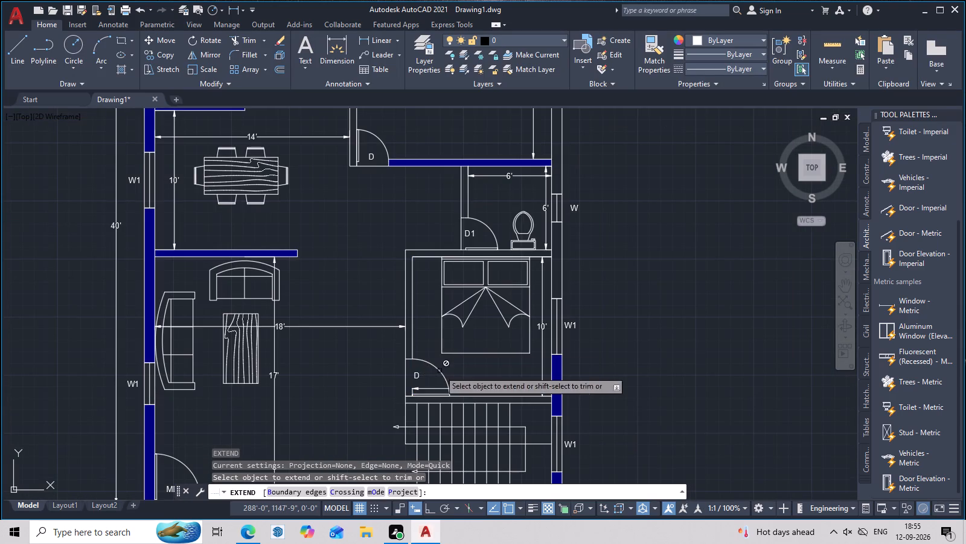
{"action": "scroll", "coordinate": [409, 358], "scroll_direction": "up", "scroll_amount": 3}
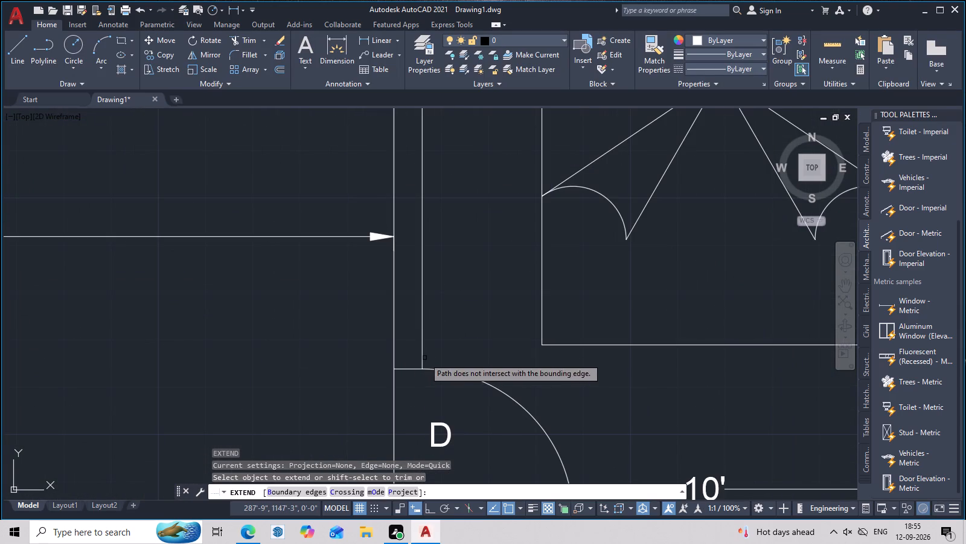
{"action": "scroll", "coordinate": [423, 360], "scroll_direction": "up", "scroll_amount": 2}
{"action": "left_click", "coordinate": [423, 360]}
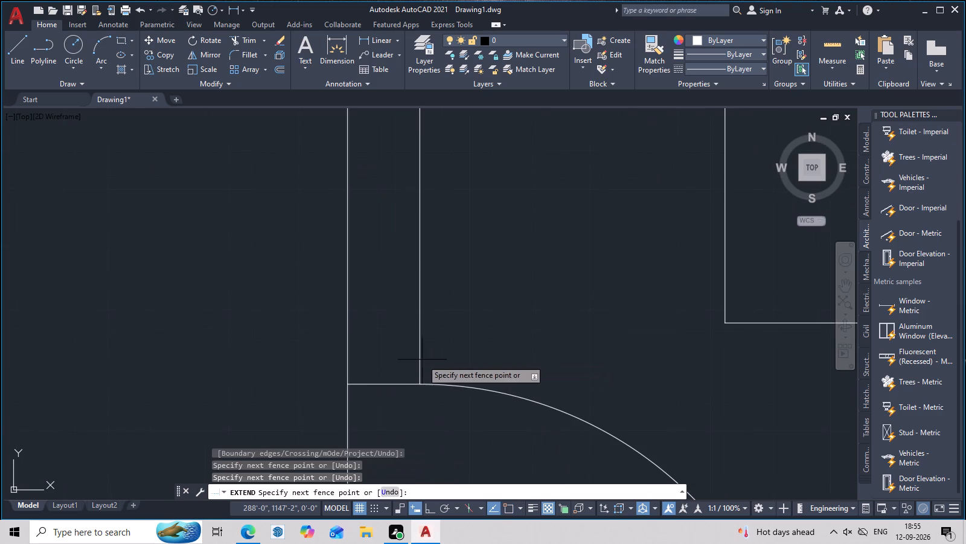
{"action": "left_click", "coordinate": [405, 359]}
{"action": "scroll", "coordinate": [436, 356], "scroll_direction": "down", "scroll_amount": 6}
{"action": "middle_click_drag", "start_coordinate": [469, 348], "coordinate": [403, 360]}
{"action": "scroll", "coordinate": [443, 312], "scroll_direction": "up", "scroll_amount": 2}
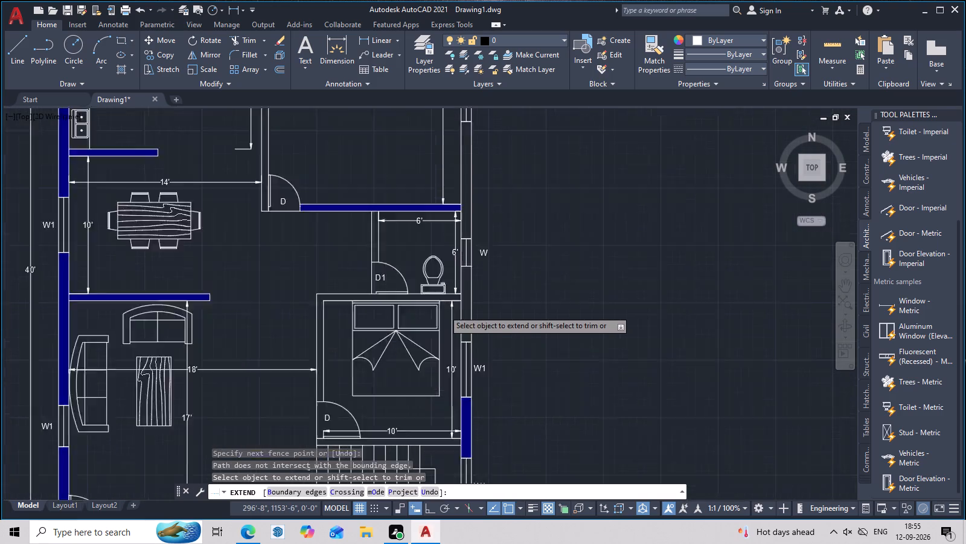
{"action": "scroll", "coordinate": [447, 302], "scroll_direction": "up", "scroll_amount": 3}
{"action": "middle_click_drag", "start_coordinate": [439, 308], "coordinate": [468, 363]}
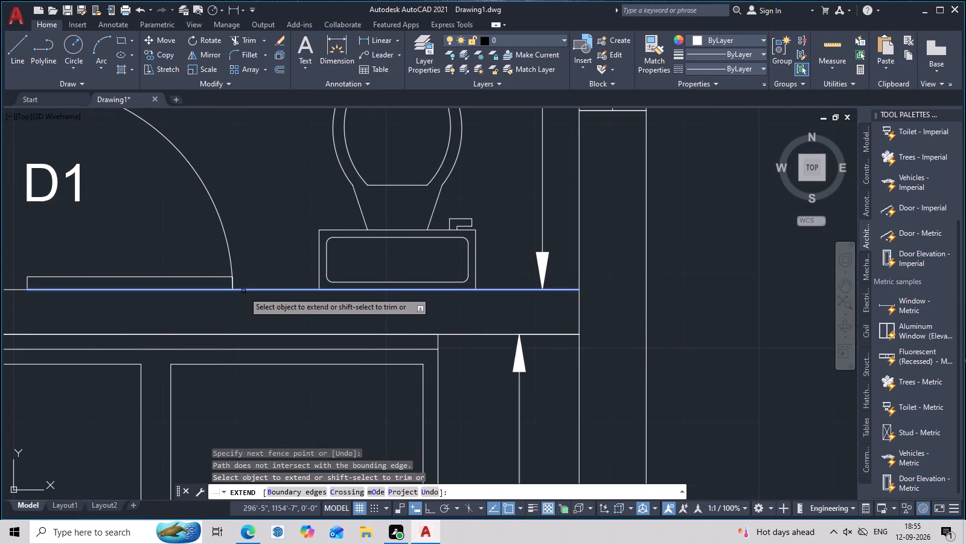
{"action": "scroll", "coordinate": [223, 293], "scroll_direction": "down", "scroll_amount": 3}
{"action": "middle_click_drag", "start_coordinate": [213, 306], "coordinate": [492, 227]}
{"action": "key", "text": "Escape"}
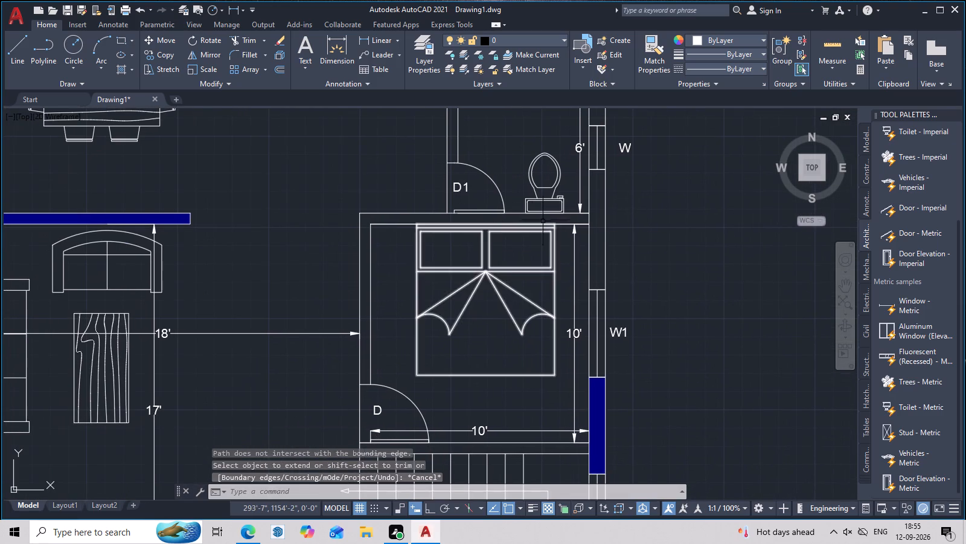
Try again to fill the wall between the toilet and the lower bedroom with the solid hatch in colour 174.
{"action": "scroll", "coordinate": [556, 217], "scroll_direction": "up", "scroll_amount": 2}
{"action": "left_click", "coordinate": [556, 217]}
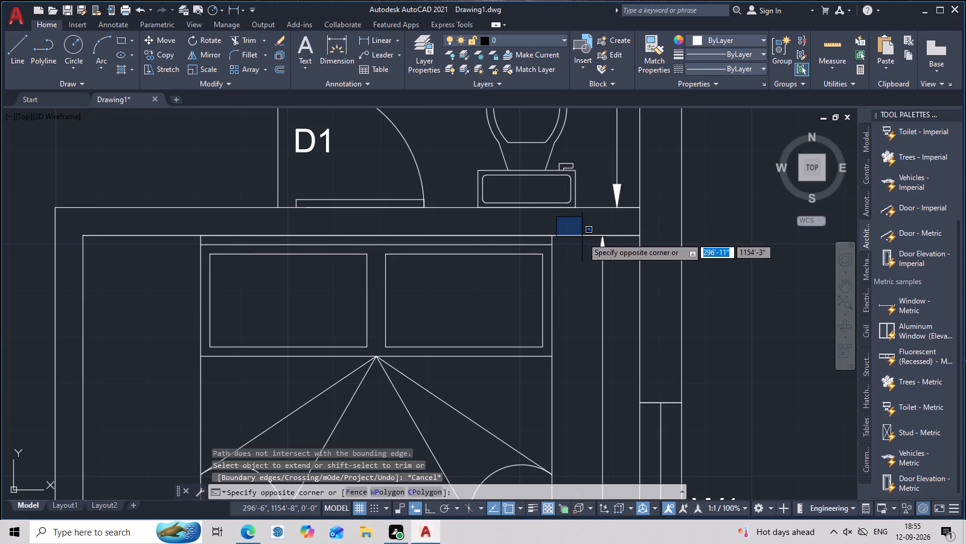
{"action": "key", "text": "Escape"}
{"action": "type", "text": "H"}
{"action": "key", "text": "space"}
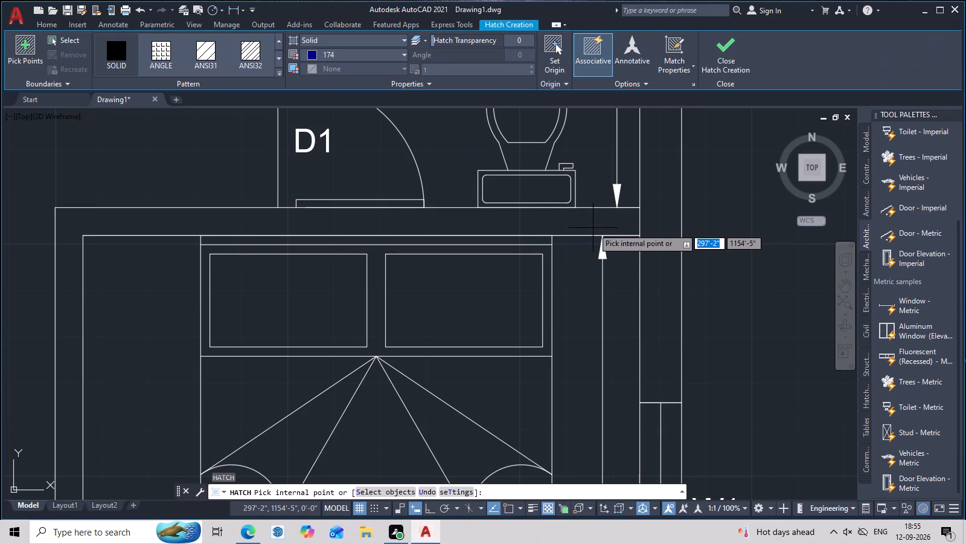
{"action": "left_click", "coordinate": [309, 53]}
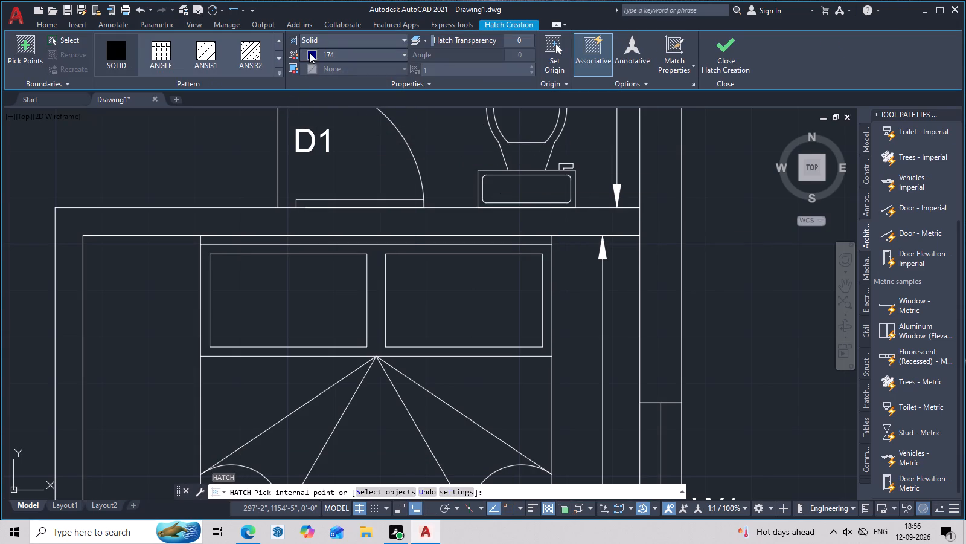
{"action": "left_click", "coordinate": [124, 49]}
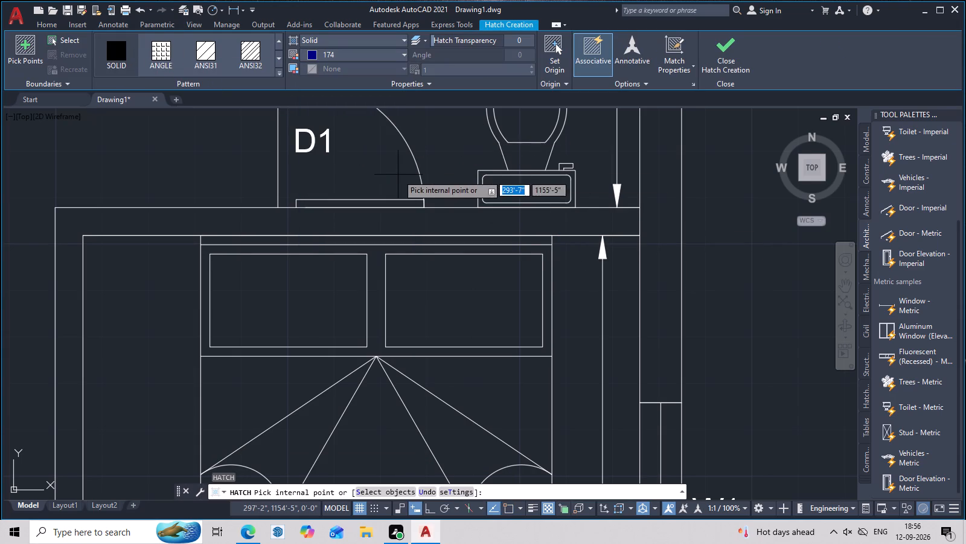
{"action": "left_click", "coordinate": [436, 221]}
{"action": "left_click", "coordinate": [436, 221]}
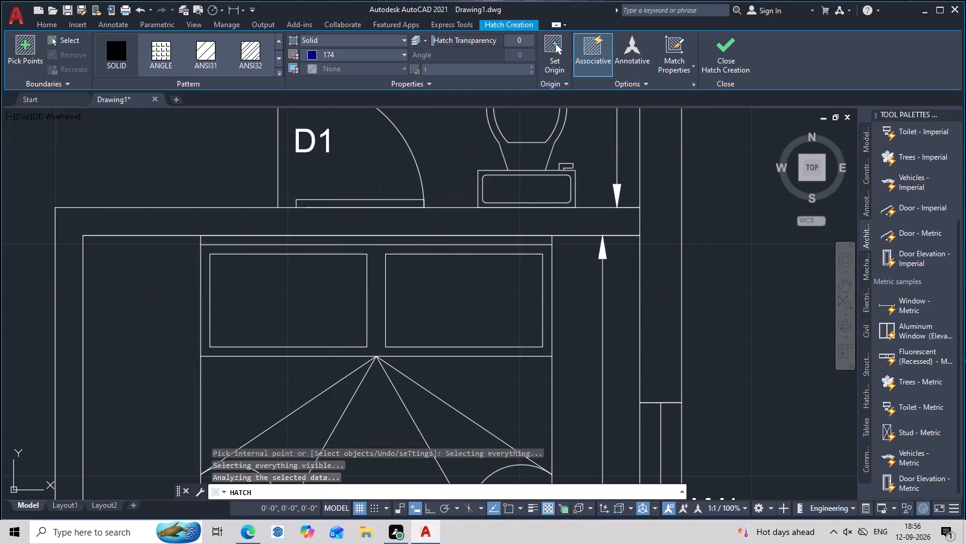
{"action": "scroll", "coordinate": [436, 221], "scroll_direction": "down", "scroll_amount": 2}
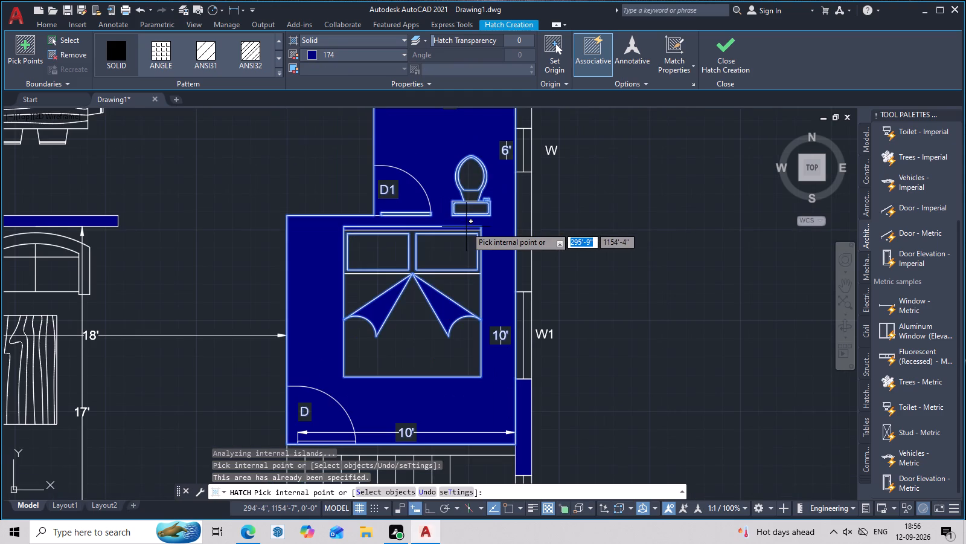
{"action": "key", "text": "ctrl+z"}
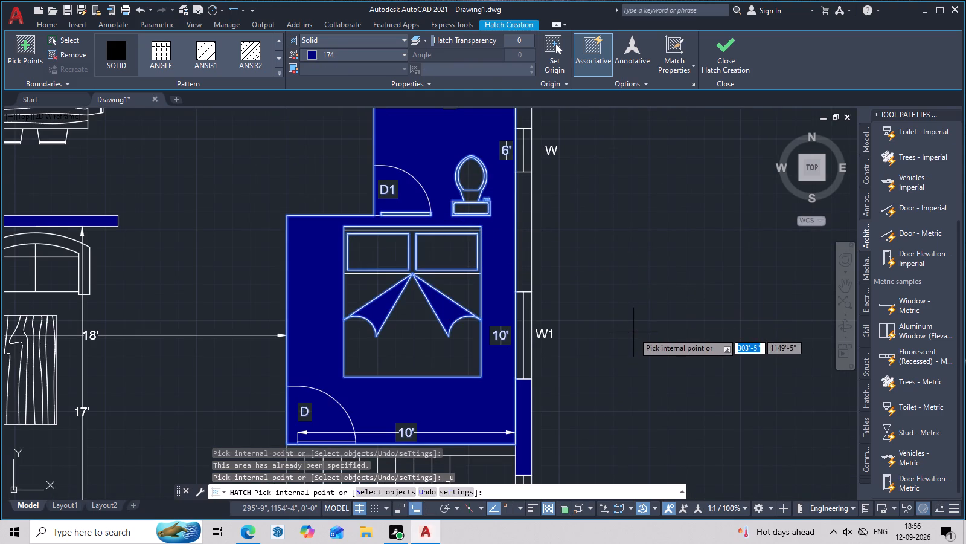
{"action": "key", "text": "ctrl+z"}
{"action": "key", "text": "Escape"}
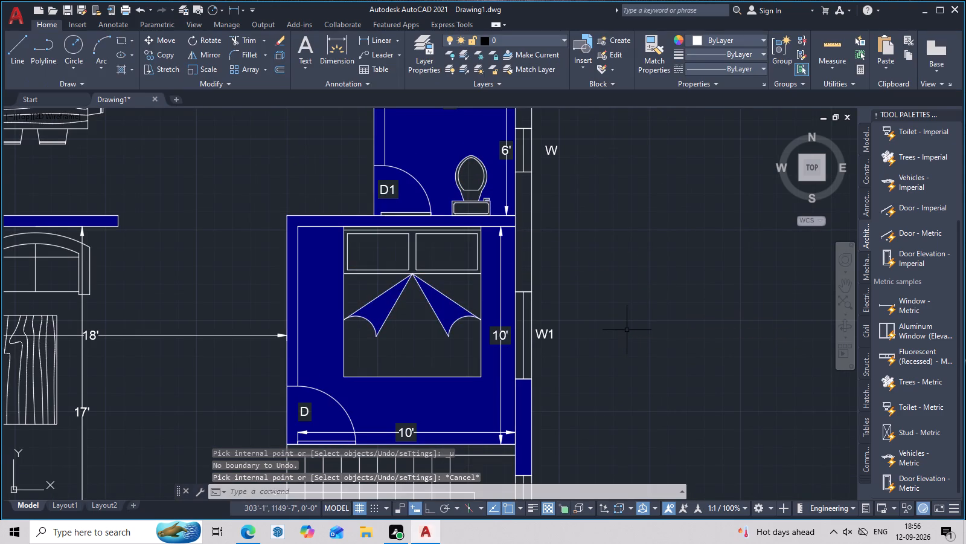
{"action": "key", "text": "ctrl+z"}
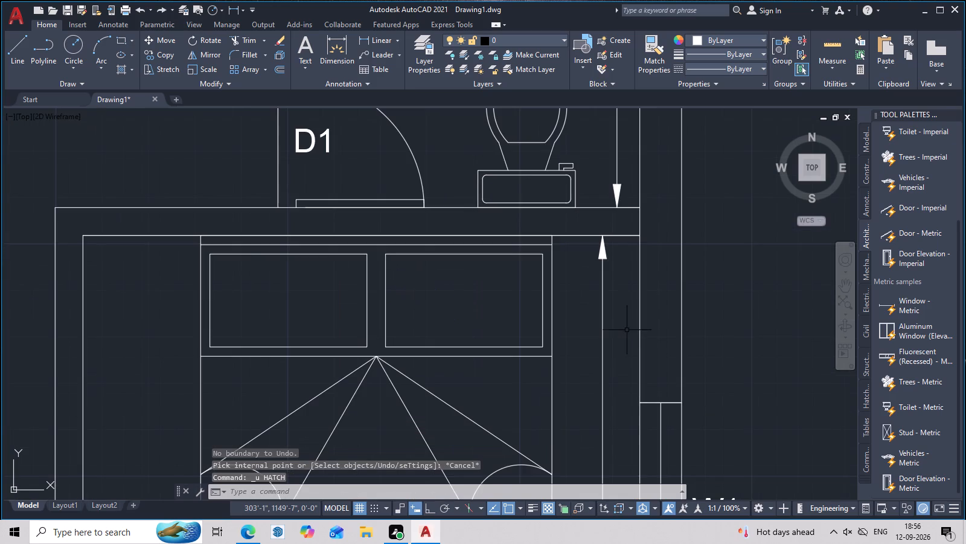
Fill the lower bedroom's L-shaped inner wall, the outer wall between windows W and W1, and the wall above the stairs with the solid hatch.
{"action": "scroll", "coordinate": [624, 219], "scroll_direction": "down", "scroll_amount": 3}
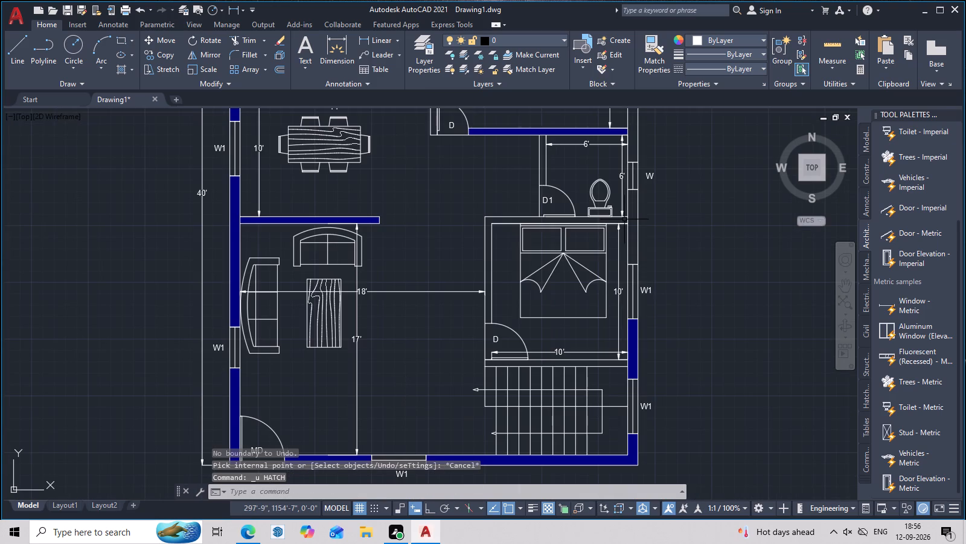
{"action": "key", "text": "h"}
{"action": "key", "text": "space"}
{"action": "scroll", "coordinate": [624, 219], "scroll_direction": "up", "scroll_amount": 1}
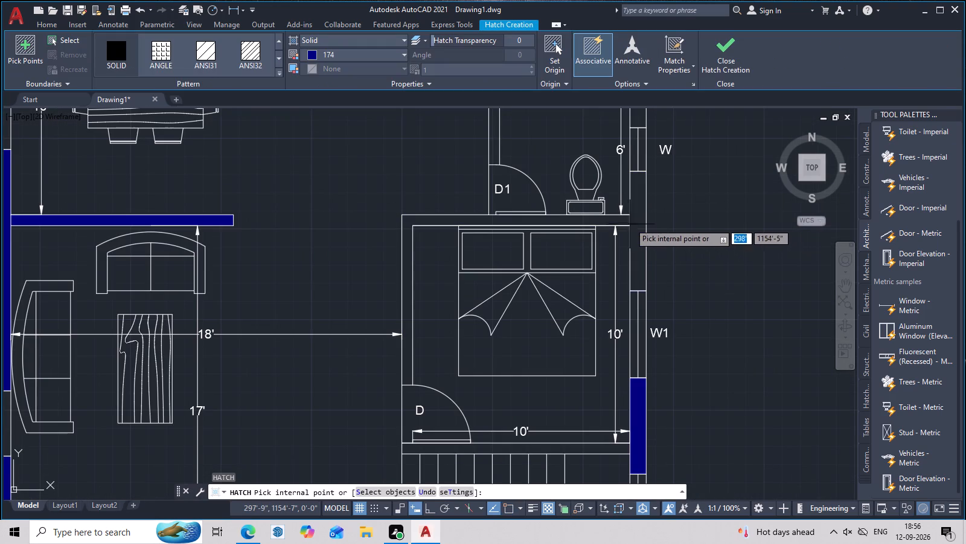
{"action": "left_click", "coordinate": [624, 221]}
{"action": "left_click", "coordinate": [640, 233]}
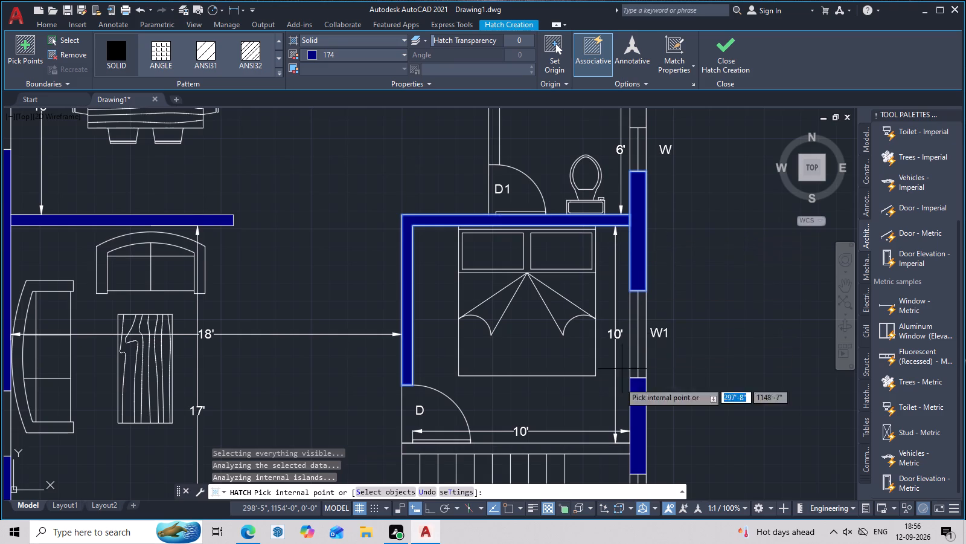
{"action": "middle_click_drag", "start_coordinate": [615, 409], "coordinate": [647, 294]}
{"action": "left_click", "coordinate": [633, 331]}
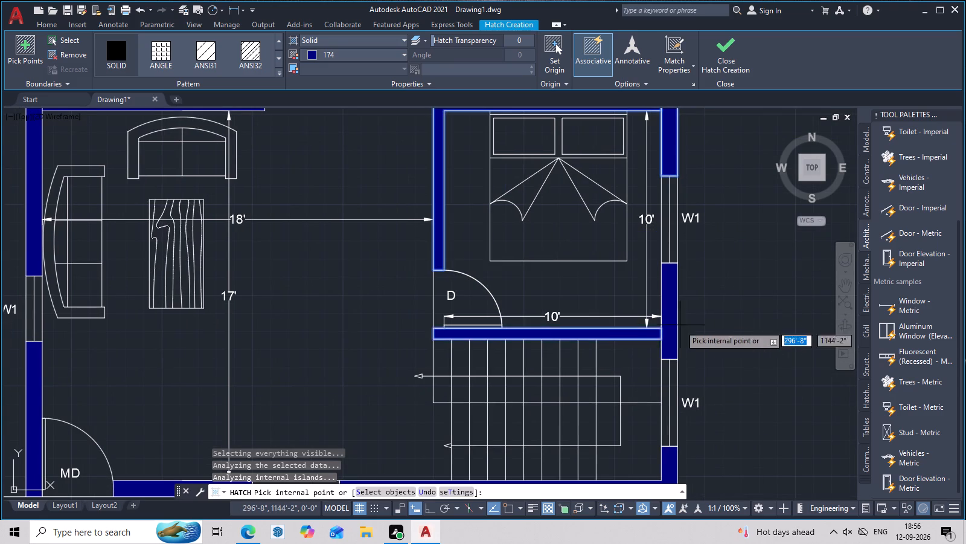
Fill the outer wall between the upper bedroom's side W1 window and toilet window W, plus the toilet's side partition.
{"action": "scroll", "coordinate": [743, 293], "scroll_direction": "down", "scroll_amount": 3}
{"action": "middle_click_drag", "start_coordinate": [743, 286], "coordinate": [665, 363]}
{"action": "scroll", "coordinate": [638, 301], "scroll_direction": "up", "scroll_amount": 3}
{"action": "left_click", "coordinate": [678, 282]}
{"action": "right_click", "coordinate": [678, 282]}
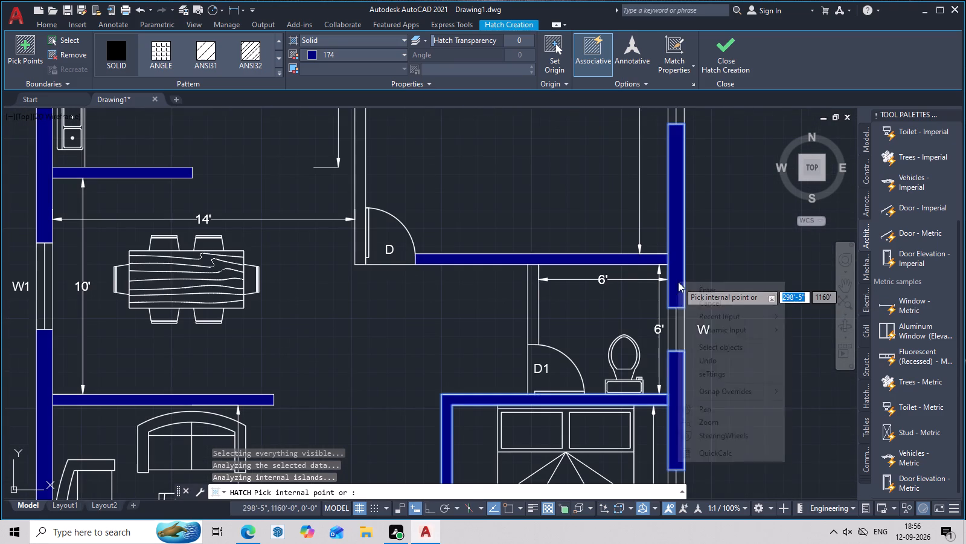
{"action": "key", "text": "space"}
{"action": "left_click", "coordinate": [534, 295]}
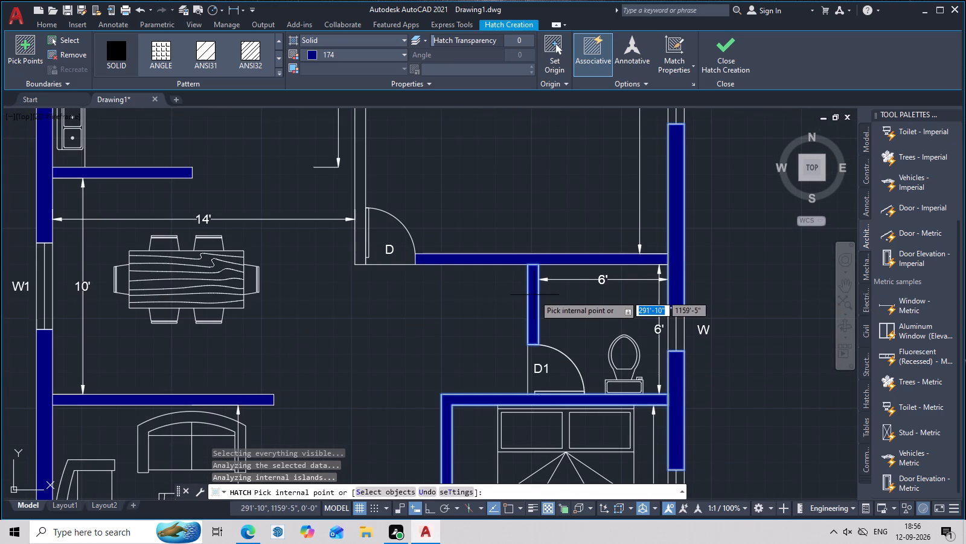
Fill the upper bedroom's outer corner wall between its two W1 windows and the kitchen–bedroom partition, finishing the wall hatch.
{"action": "scroll", "coordinate": [668, 262], "scroll_direction": "down", "scroll_amount": 2}
{"action": "middle_click_drag", "start_coordinate": [693, 257], "coordinate": [670, 291]}
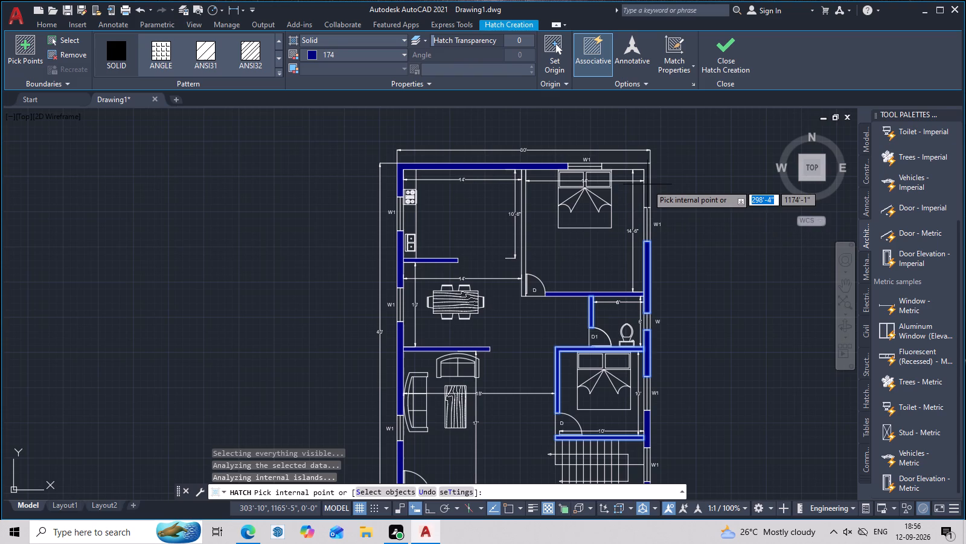
{"action": "left_click", "coordinate": [647, 184]}
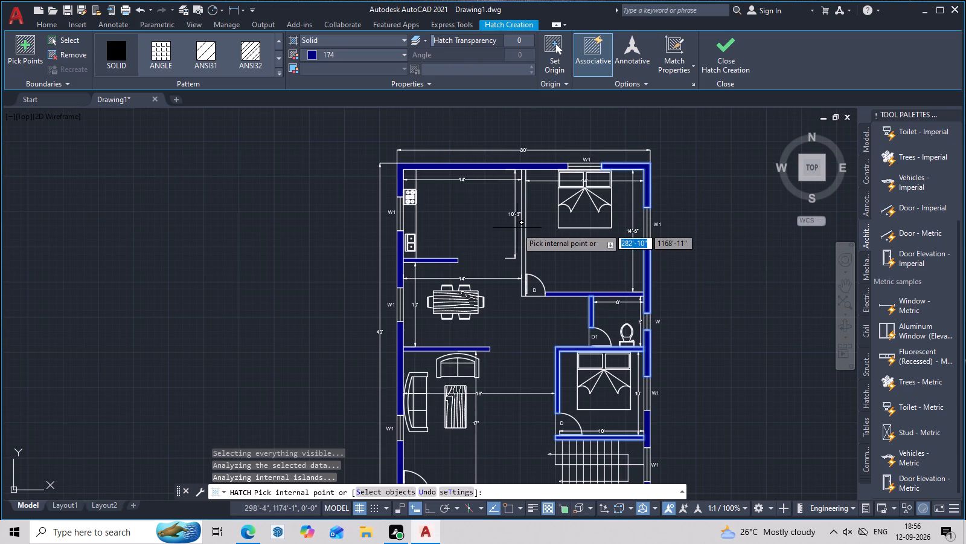
{"action": "left_click", "coordinate": [523, 236]}
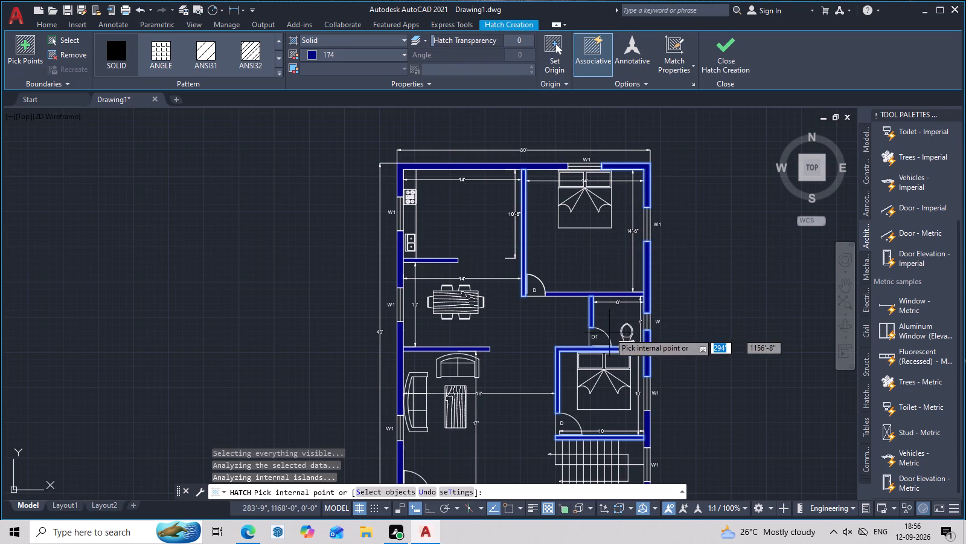
{"action": "middle_click_drag", "start_coordinate": [609, 334], "coordinate": [620, 231]}
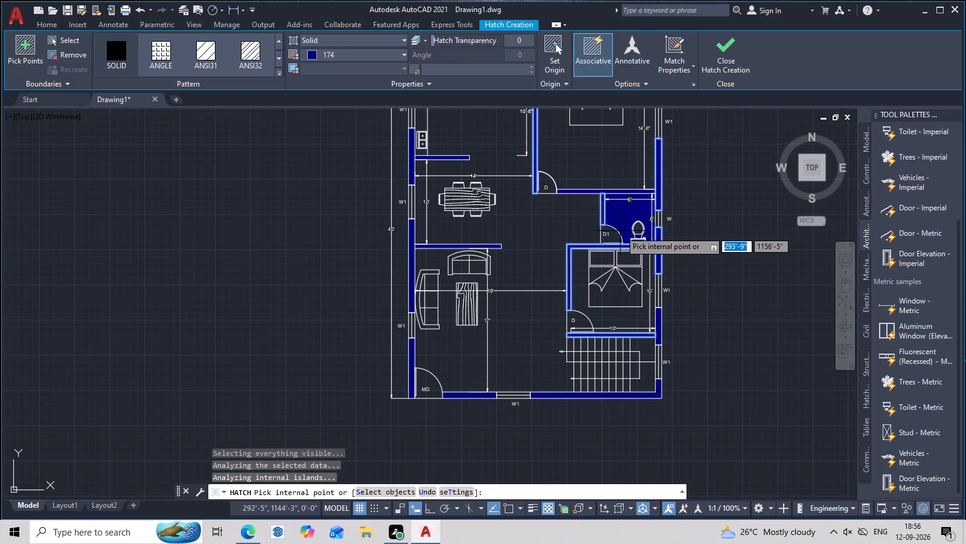
{"action": "key", "text": "Escape"}
{"action": "scroll", "coordinate": [683, 293], "scroll_direction": "down", "scroll_amount": 2}
{"action": "middle_click_drag", "start_coordinate": [683, 293], "coordinate": [592, 343]}
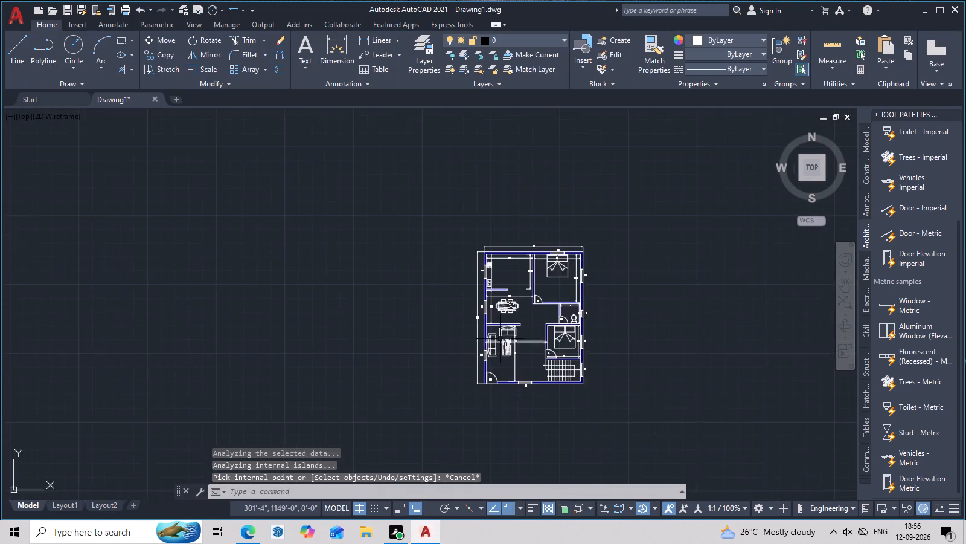
Examine the whole floor plan room by room, checking the wall hatching, labels and dimensions.
{"action": "scroll", "coordinate": [497, 334], "scroll_direction": "up", "scroll_amount": 2}
{"action": "middle_click_drag", "start_coordinate": [497, 334], "coordinate": [341, 325]}
{"action": "middle_click_drag", "start_coordinate": [344, 320], "coordinate": [130, 352]}
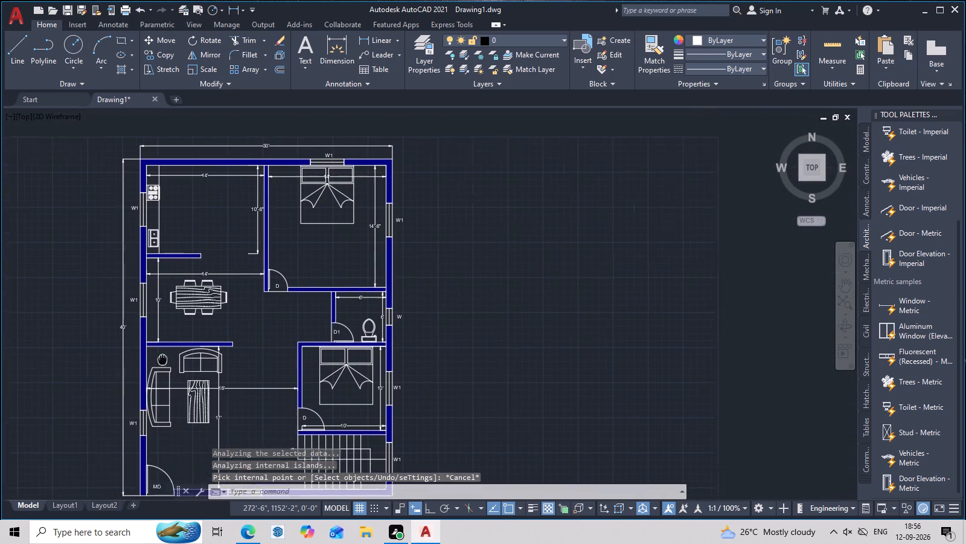
{"action": "middle_click_drag", "start_coordinate": [130, 352], "coordinate": [46, 329]}
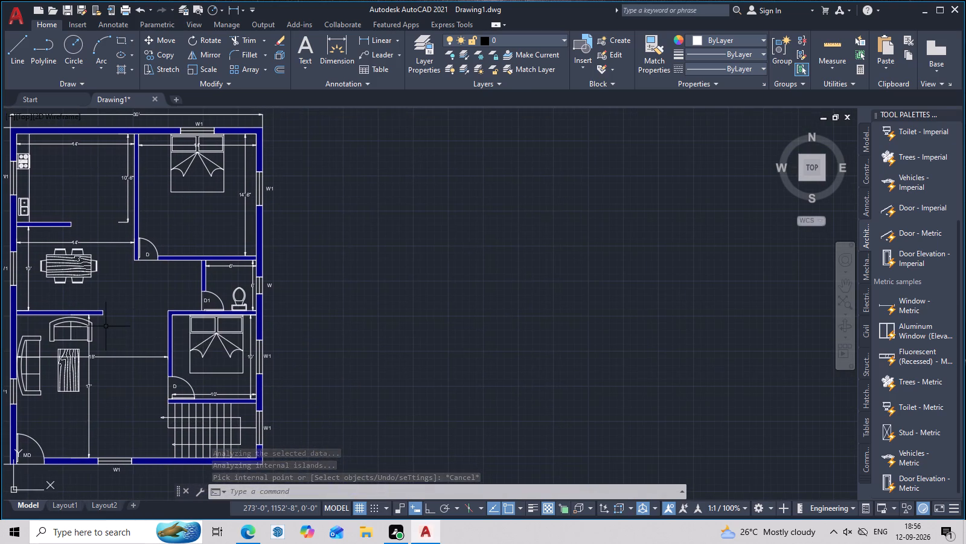
{"action": "middle_click_drag", "start_coordinate": [108, 326], "coordinate": [206, 320]}
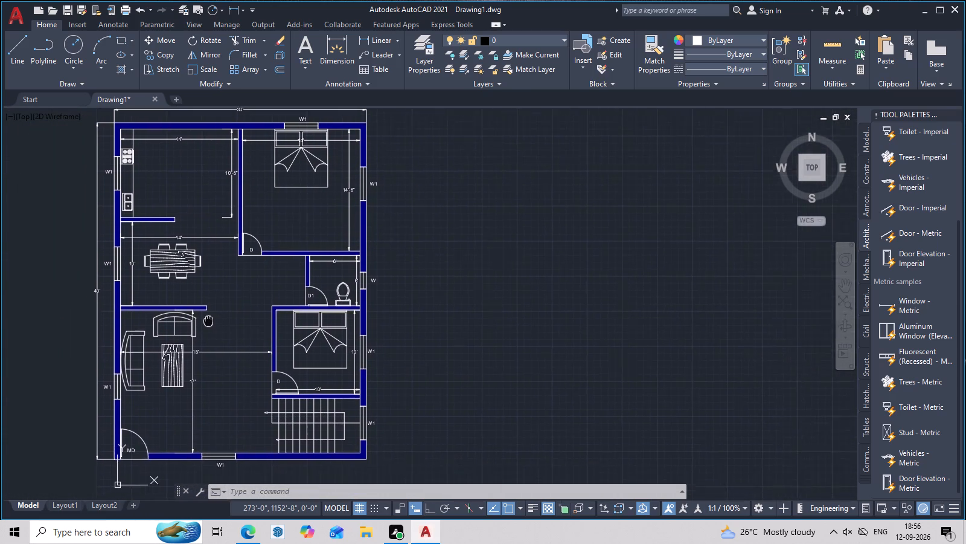
{"action": "middle_click_drag", "start_coordinate": [206, 320], "coordinate": [139, 347]}
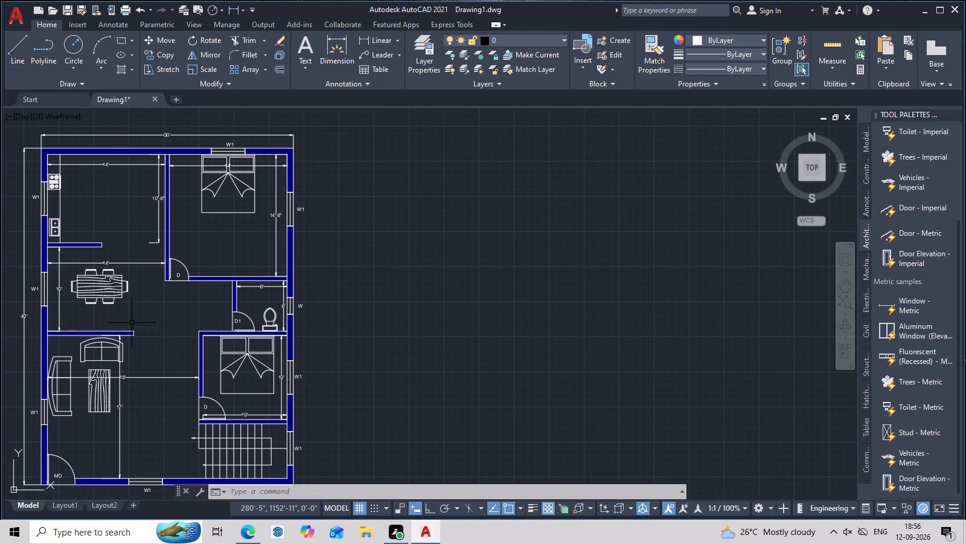
{"action": "scroll", "coordinate": [132, 323], "scroll_direction": "down", "scroll_amount": 1}
{"action": "middle_click_drag", "start_coordinate": [131, 323], "coordinate": [310, 312]}
{"action": "scroll", "coordinate": [322, 313], "scroll_direction": "up", "scroll_amount": 2}
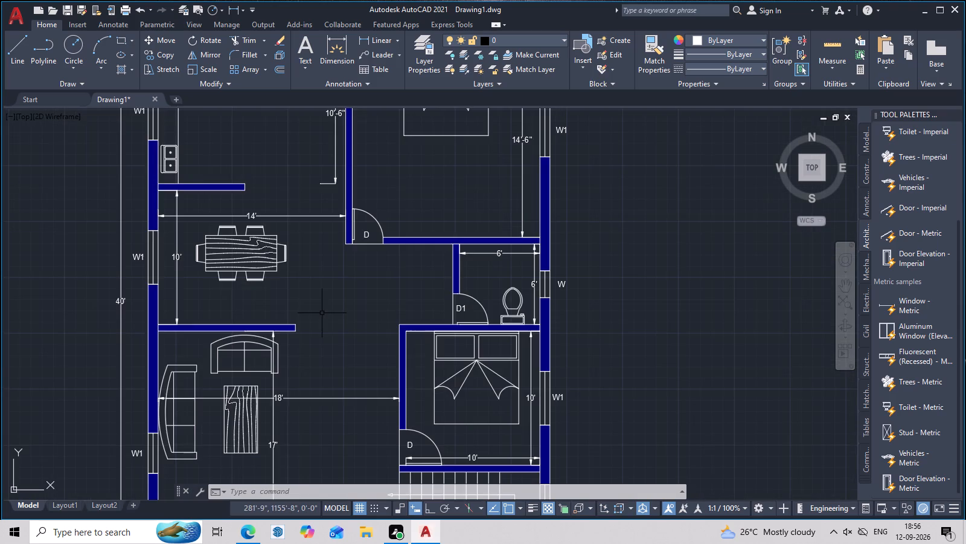
{"action": "scroll", "coordinate": [322, 313], "scroll_direction": "down", "scroll_amount": 1}
{"action": "middle_click_drag", "start_coordinate": [504, 236], "coordinate": [447, 275]}
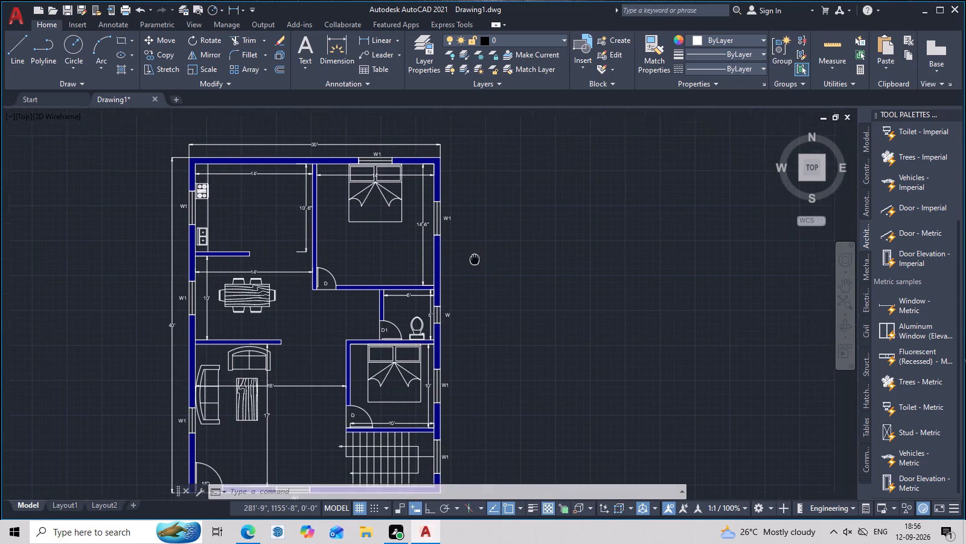
{"action": "middle_click_drag", "start_coordinate": [447, 275], "coordinate": [447, 275]}
{"action": "middle_click_drag", "start_coordinate": [280, 286], "coordinate": [528, 297]}
{"action": "scroll", "coordinate": [478, 239], "scroll_direction": "up", "scroll_amount": 2}
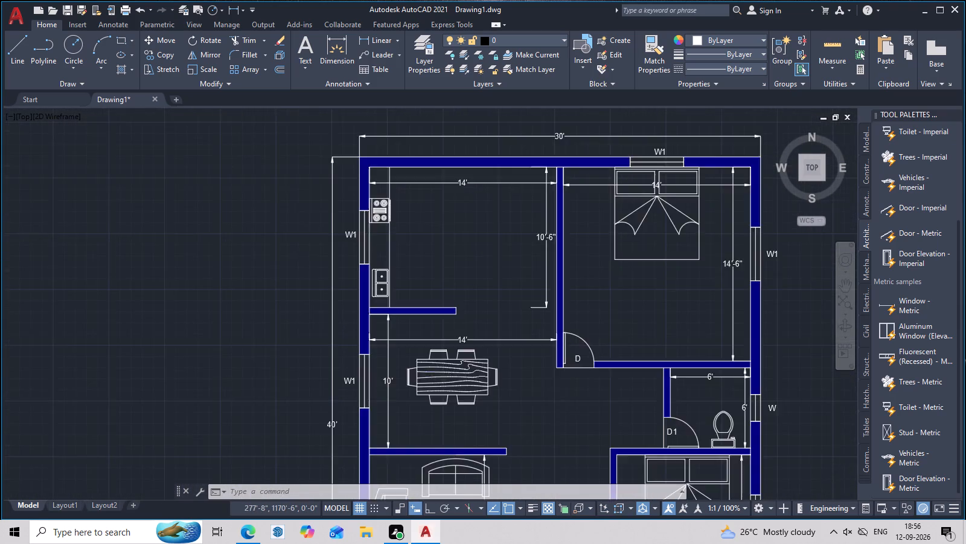
{"action": "scroll", "coordinate": [445, 244], "scroll_direction": "down", "scroll_amount": 2}
{"action": "middle_click", "coordinate": [395, 250]}
{"action": "scroll", "coordinate": [395, 250], "scroll_direction": "up", "scroll_amount": 2}
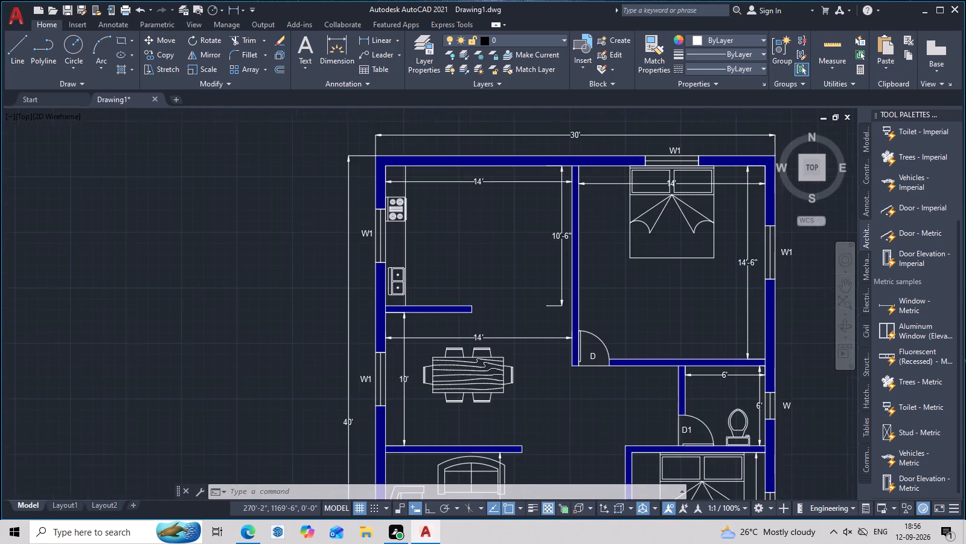
{"action": "scroll", "coordinate": [395, 250], "scroll_direction": "down", "scroll_amount": 2}
{"action": "scroll", "coordinate": [395, 250], "scroll_direction": "up", "scroll_amount": 3}
{"action": "scroll", "coordinate": [395, 250], "scroll_direction": "down", "scroll_amount": 3}
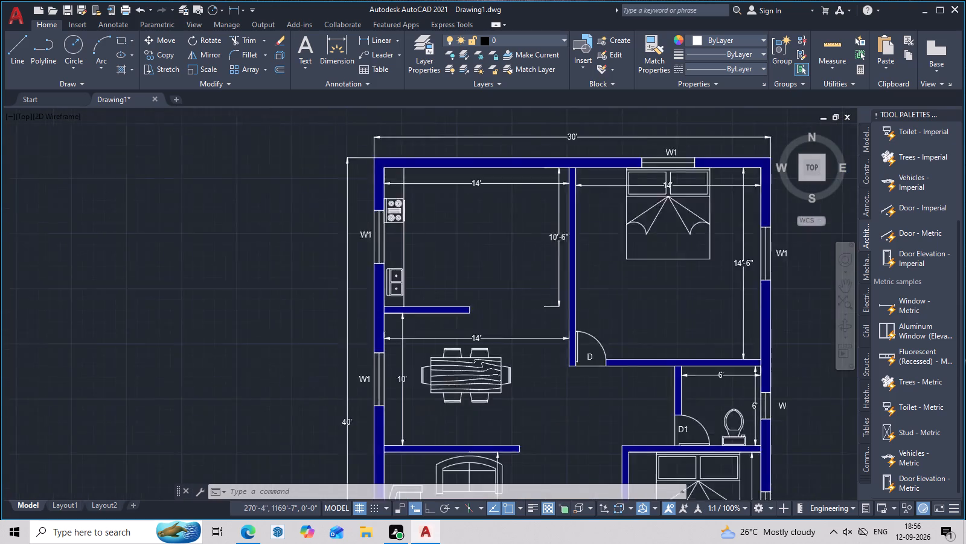
{"action": "middle_click_drag", "start_coordinate": [477, 264], "coordinate": [430, 269]}
{"action": "scroll", "coordinate": [430, 269], "scroll_direction": "up", "scroll_amount": 2}
{"action": "scroll", "coordinate": [430, 269], "scroll_direction": "down", "scroll_amount": 2}
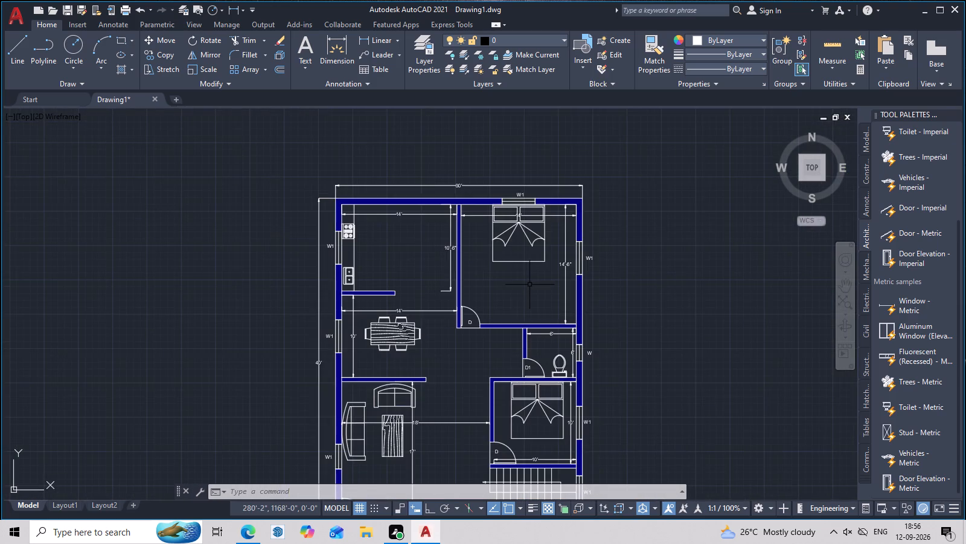
{"action": "scroll", "coordinate": [530, 285], "scroll_direction": "up", "scroll_amount": 2}
{"action": "scroll", "coordinate": [474, 305], "scroll_direction": "down", "scroll_amount": 2}
{"action": "middle_click_drag", "start_coordinate": [449, 350], "coordinate": [482, 241]}
{"action": "scroll", "coordinate": [459, 363], "scroll_direction": "up", "scroll_amount": 2}
{"action": "scroll", "coordinate": [459, 363], "scroll_direction": "down", "scroll_amount": 2}
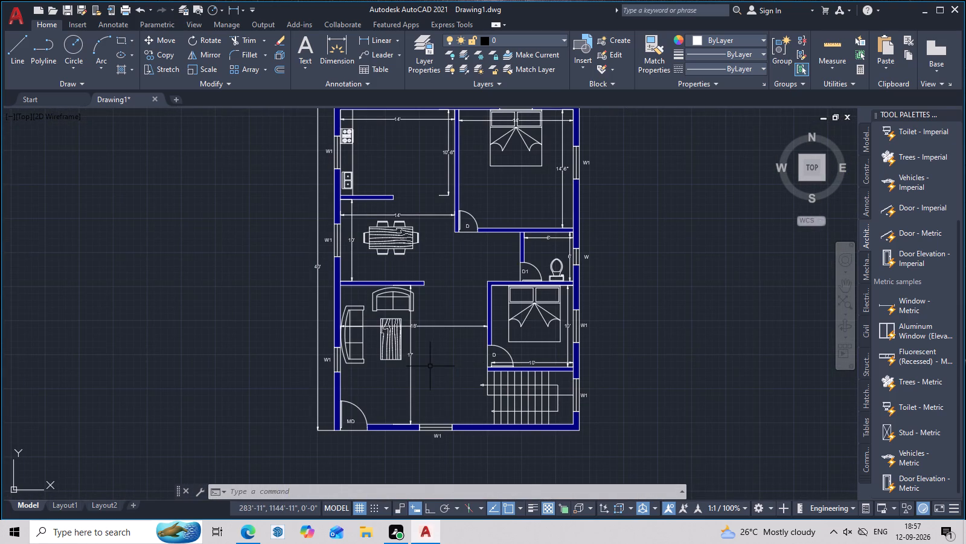
{"action": "middle_click_drag", "start_coordinate": [423, 369], "coordinate": [349, 399]}
{"action": "middle_click_drag", "start_coordinate": [327, 219], "coordinate": [323, 277]}
{"action": "scroll", "coordinate": [312, 279], "scroll_direction": "up", "scroll_amount": 2}
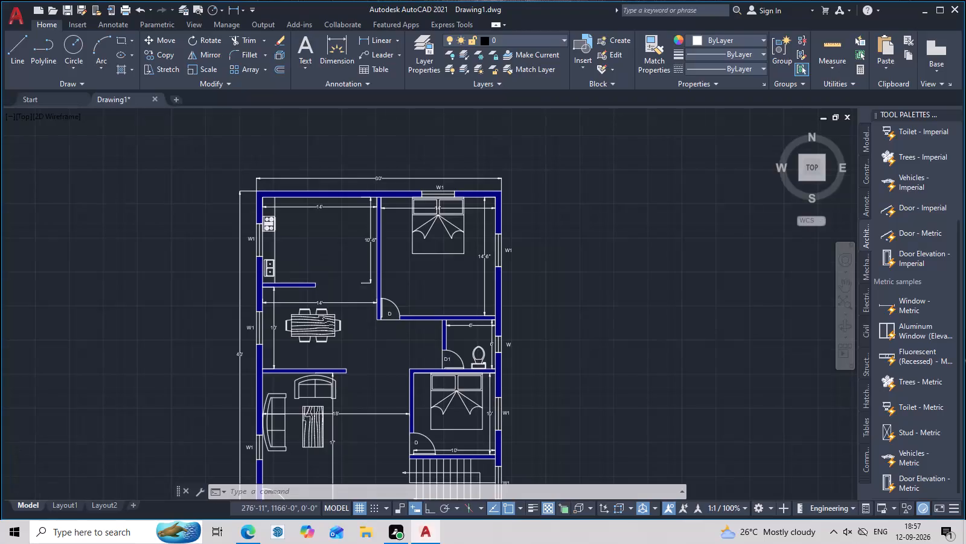
{"action": "scroll", "coordinate": [312, 279], "scroll_direction": "down", "scroll_amount": 2}
{"action": "scroll", "coordinate": [312, 279], "scroll_direction": "up", "scroll_amount": 2}
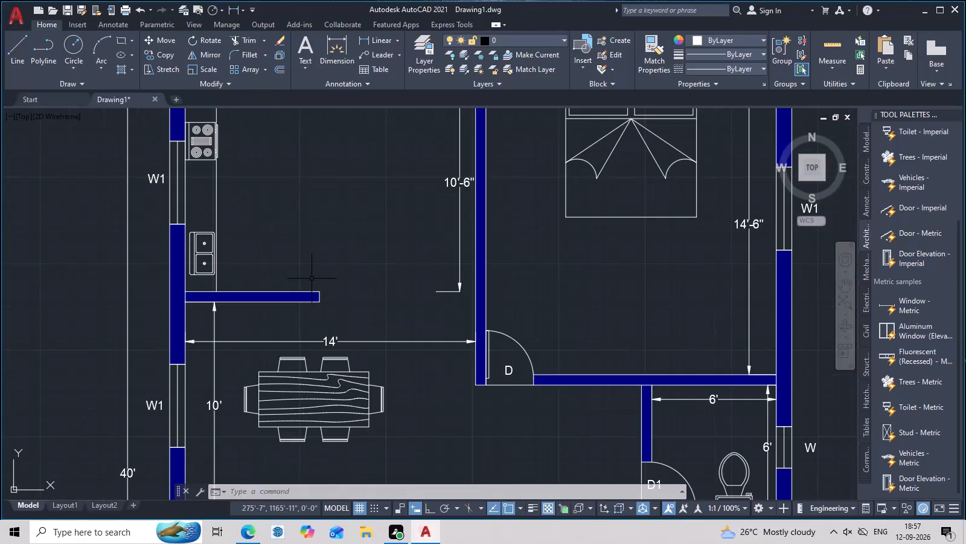
{"action": "middle_click_drag", "start_coordinate": [312, 279], "coordinate": [350, 294]}
{"action": "scroll", "coordinate": [351, 294], "scroll_direction": "down", "scroll_amount": 2}
{"action": "middle_click_drag", "start_coordinate": [442, 352], "coordinate": [491, 271]}
{"action": "scroll", "coordinate": [491, 271], "scroll_direction": "up", "scroll_amount": 2}
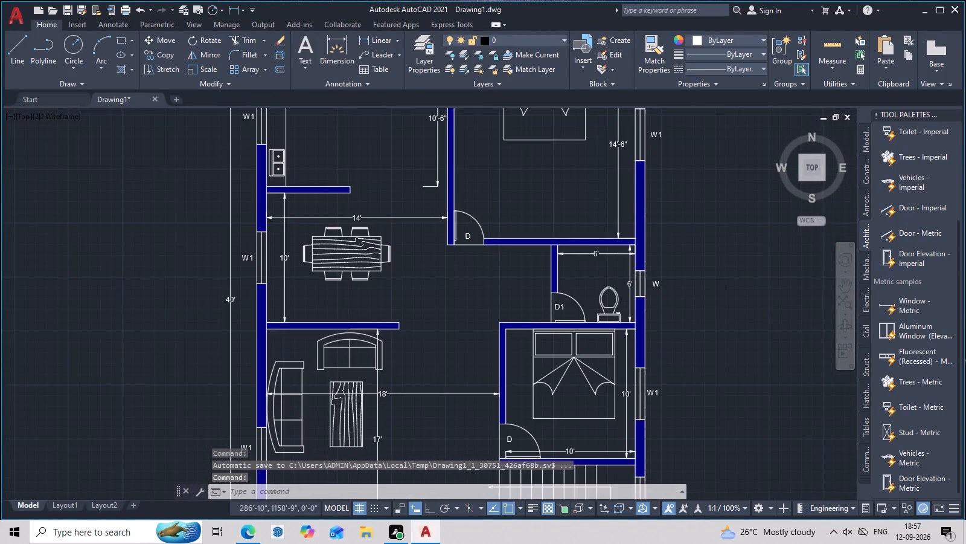
{"action": "scroll", "coordinate": [491, 271], "scroll_direction": "down", "scroll_amount": 1}
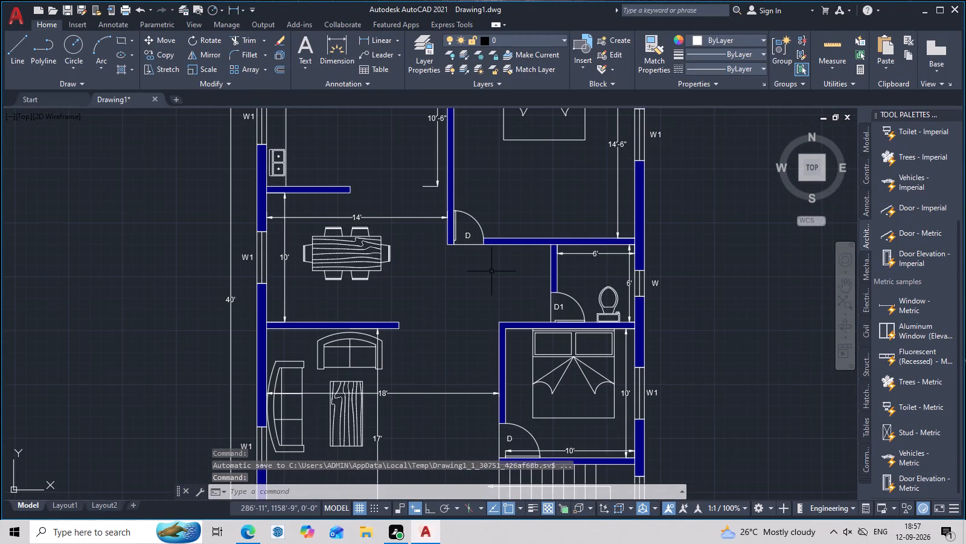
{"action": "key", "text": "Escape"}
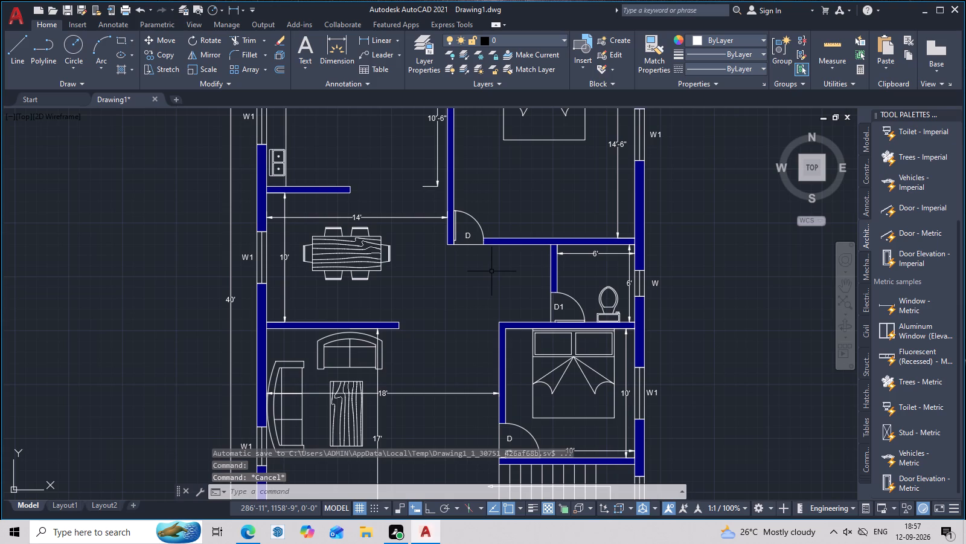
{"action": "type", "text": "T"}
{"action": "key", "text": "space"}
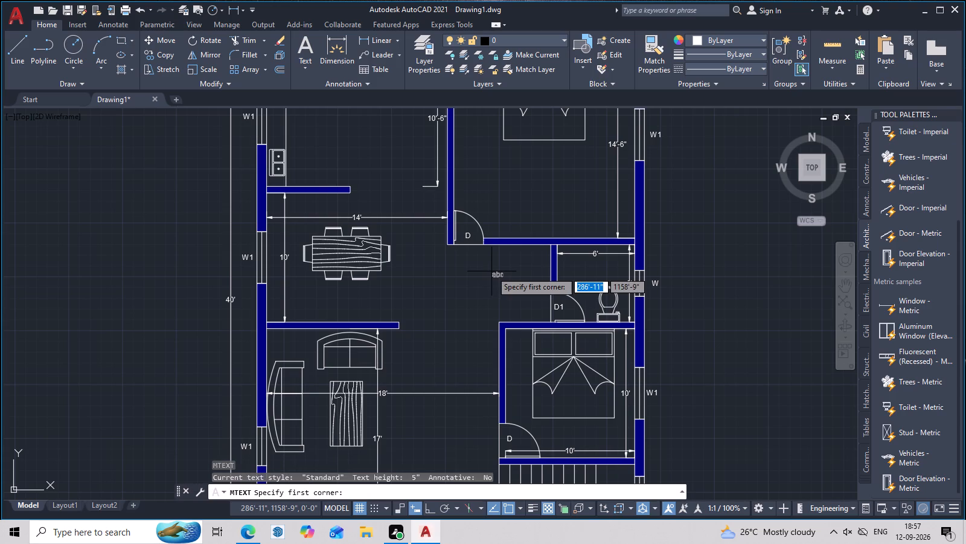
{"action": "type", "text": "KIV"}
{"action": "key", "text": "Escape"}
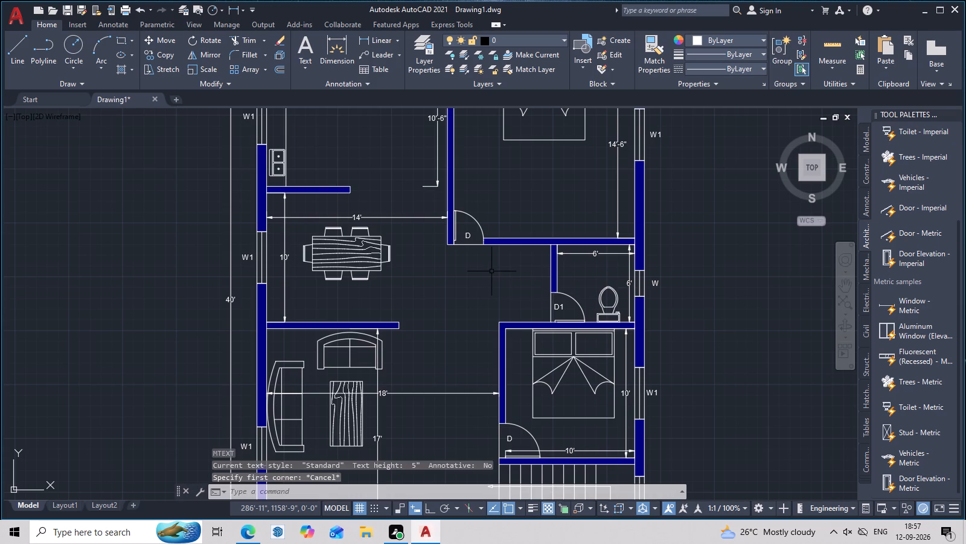
Add the multiline text label KITCHEN, centre-justified, in the upper part of the kitchen.
{"action": "middle_click_drag", "start_coordinate": [315, 250], "coordinate": [341, 419]}
{"action": "scroll", "coordinate": [371, 320], "scroll_direction": "up", "scroll_amount": 2}
{"action": "middle_click_drag", "start_coordinate": [368, 321], "coordinate": [362, 342]}
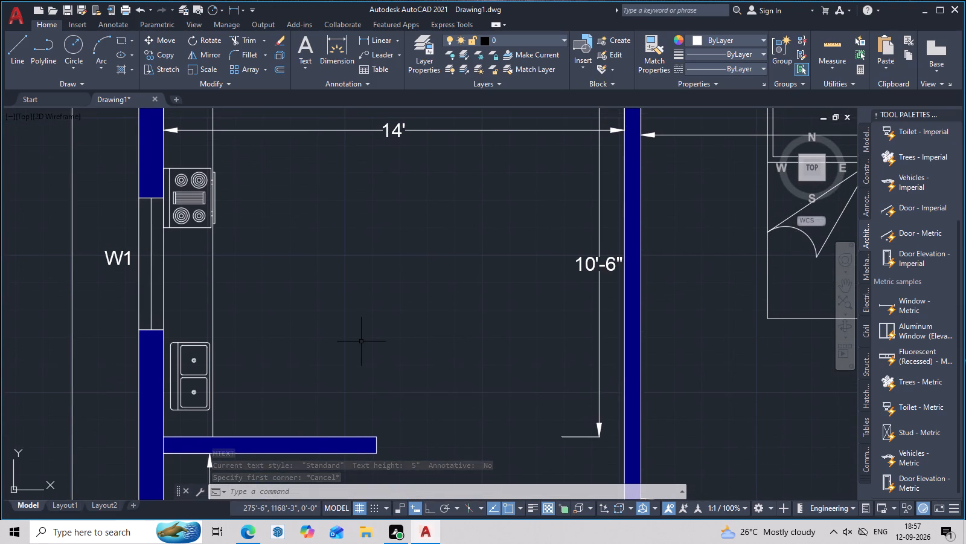
{"action": "type", "text": "T"}
{"action": "key", "text": "space"}
{"action": "left_click", "coordinate": [319, 186]}
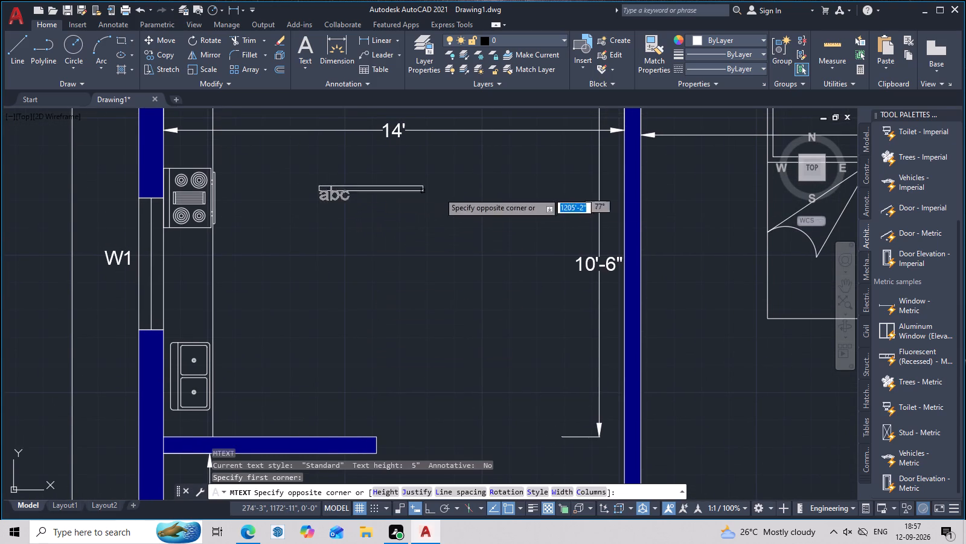
{"action": "left_click", "coordinate": [490, 202]}
{"action": "type", "text": "KITCHE"}
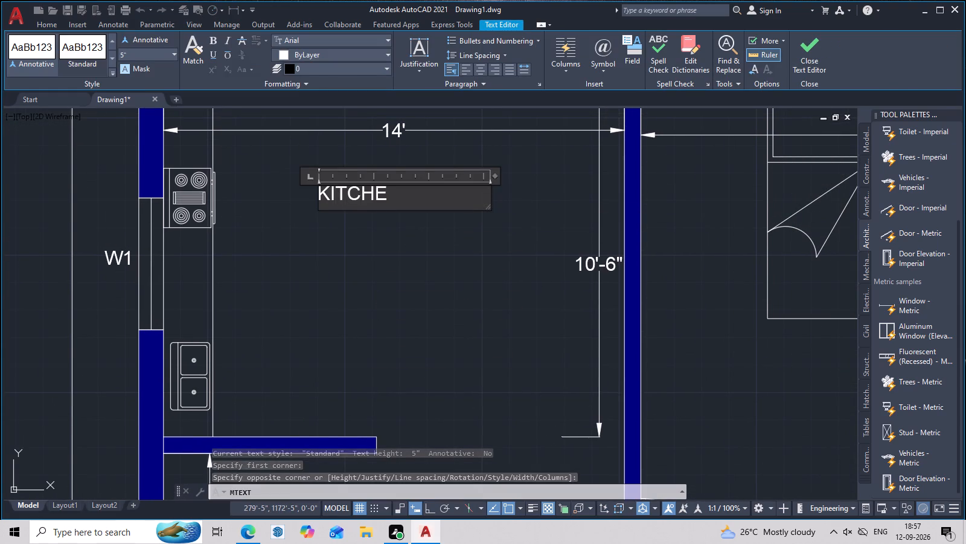
{"action": "key", "text": "n"}
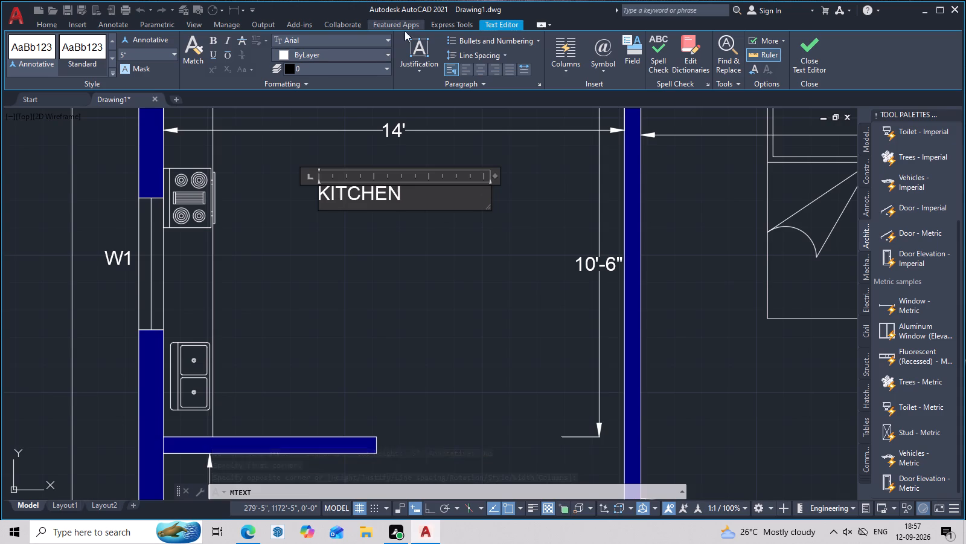
{"action": "left_click", "coordinate": [479, 67]}
{"action": "left_click", "coordinate": [507, 200]}
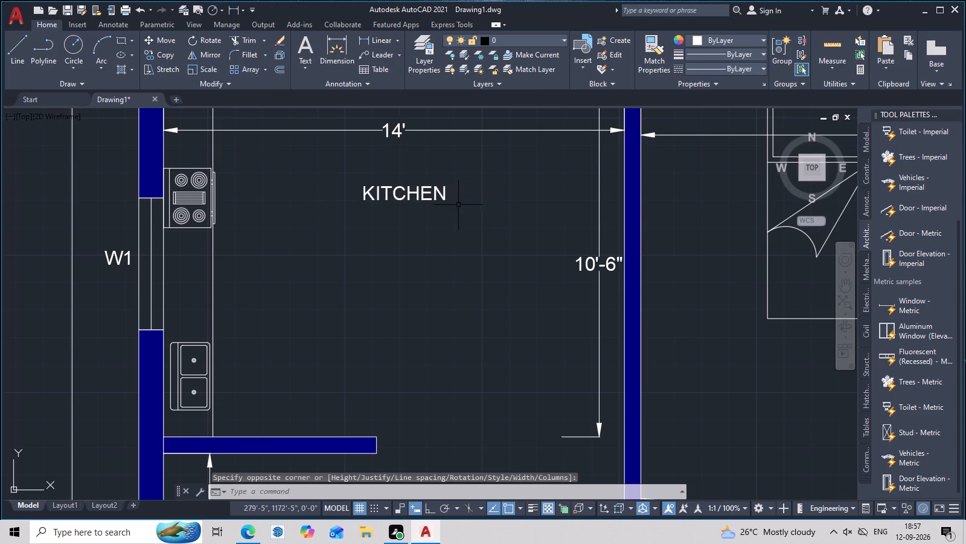
Move the KITCHEN label down to the middle of the kitchen's open floor area.
{"action": "left_click", "coordinate": [435, 195]}
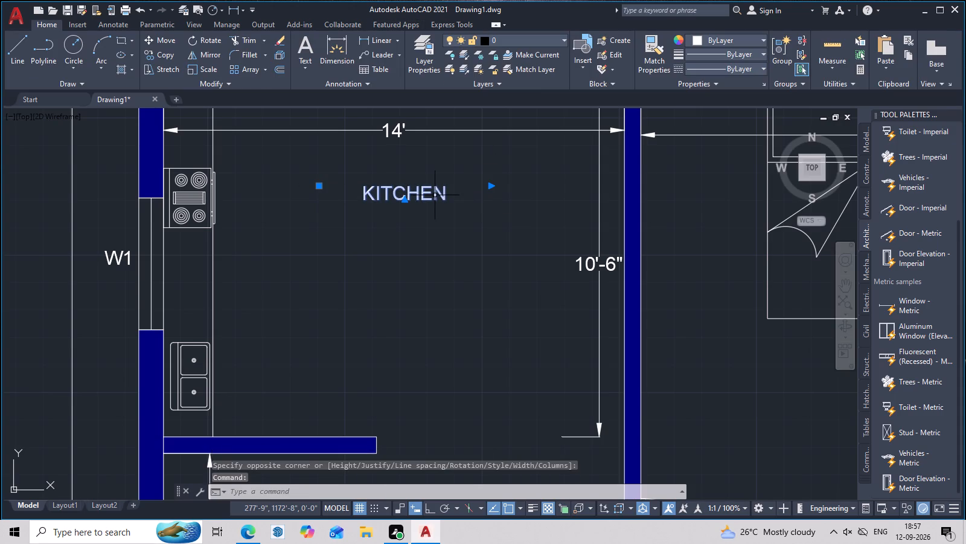
{"action": "type", "text": "M"}
{"action": "key", "text": "space"}
{"action": "left_click", "coordinate": [392, 192]}
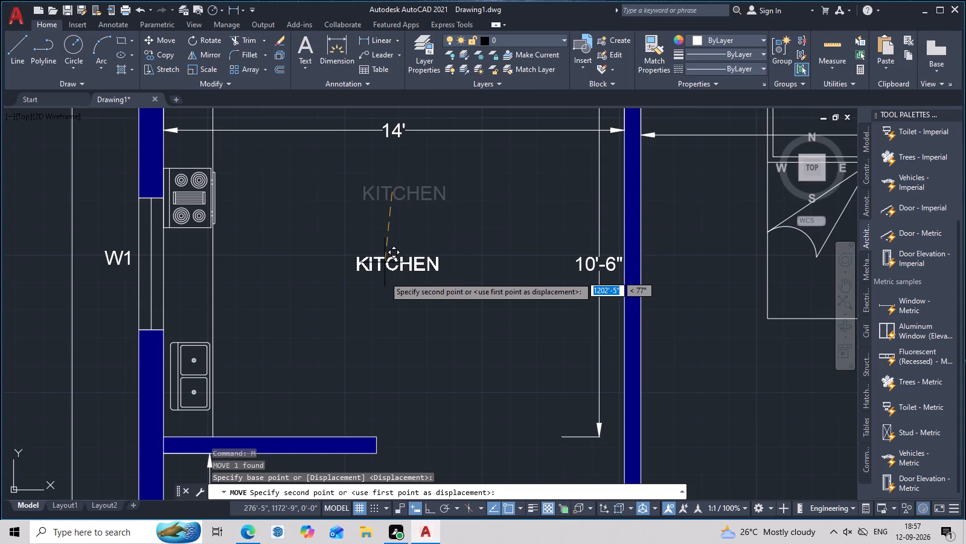
{"action": "left_click", "coordinate": [390, 279]}
{"action": "scroll", "coordinate": [415, 285], "scroll_direction": "down", "scroll_amount": 2}
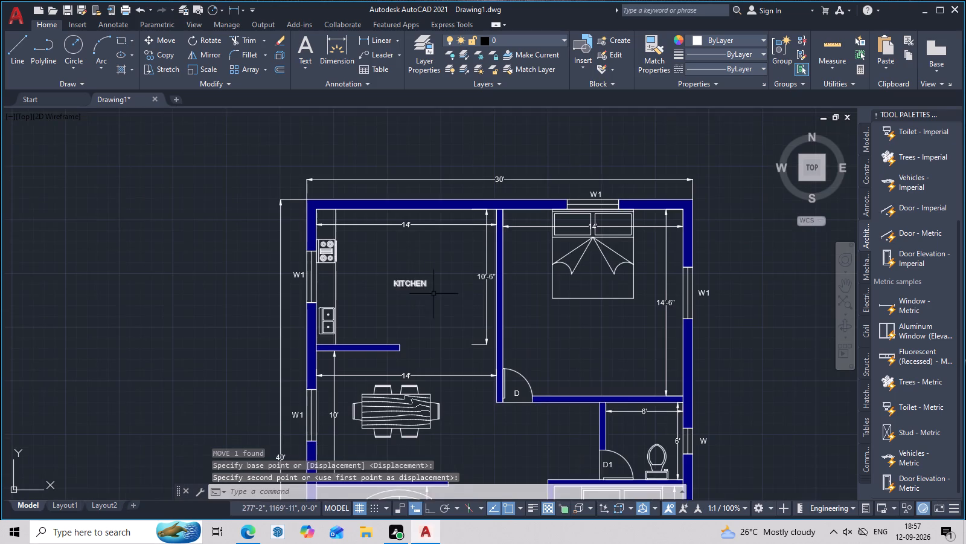
{"action": "middle_click_drag", "start_coordinate": [470, 312], "coordinate": [501, 264]}
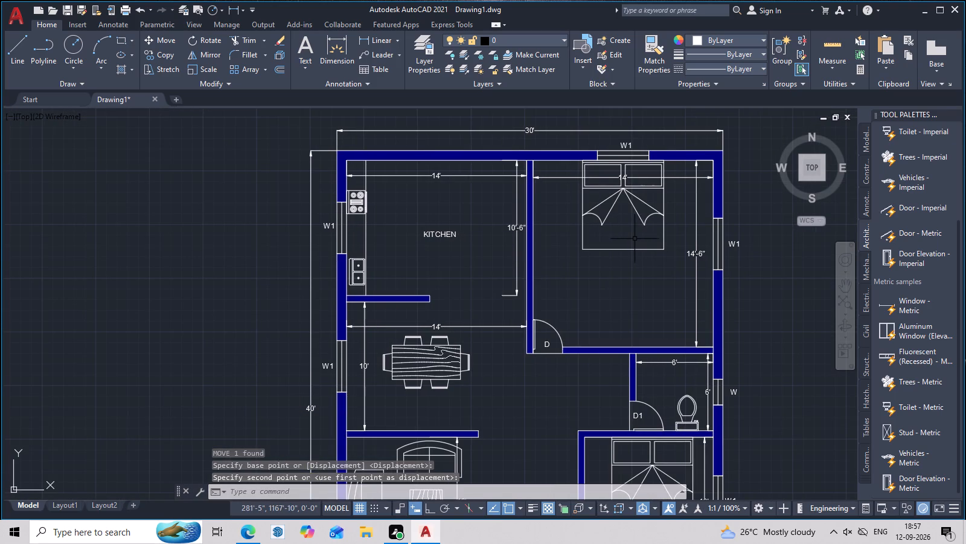
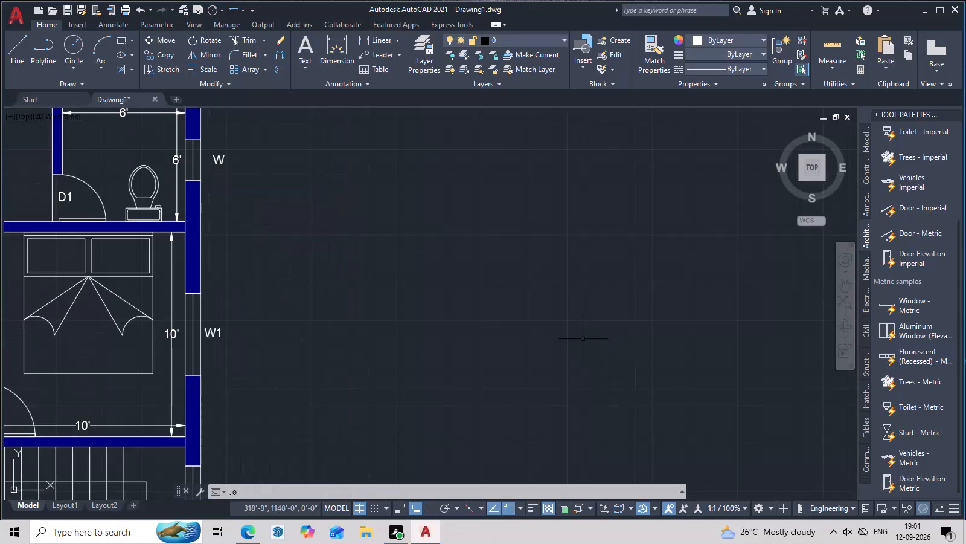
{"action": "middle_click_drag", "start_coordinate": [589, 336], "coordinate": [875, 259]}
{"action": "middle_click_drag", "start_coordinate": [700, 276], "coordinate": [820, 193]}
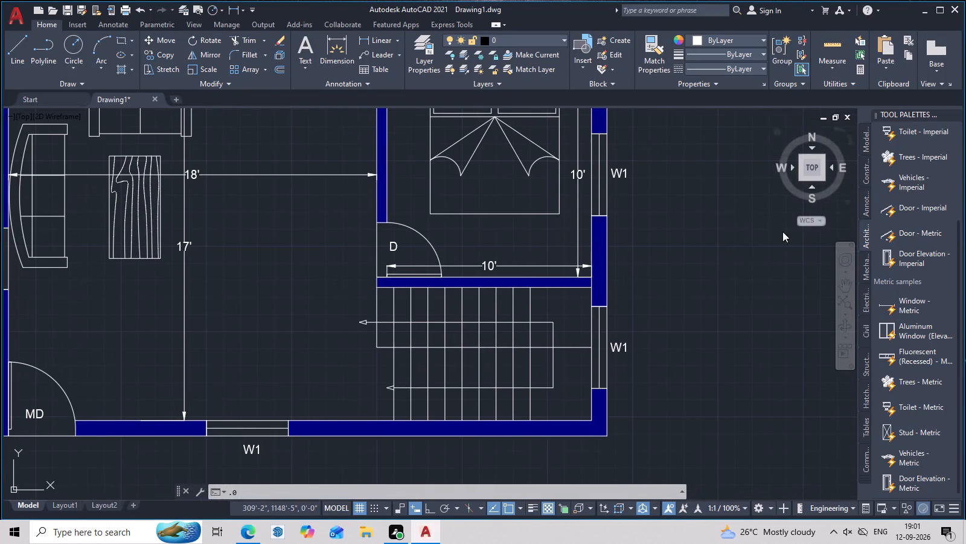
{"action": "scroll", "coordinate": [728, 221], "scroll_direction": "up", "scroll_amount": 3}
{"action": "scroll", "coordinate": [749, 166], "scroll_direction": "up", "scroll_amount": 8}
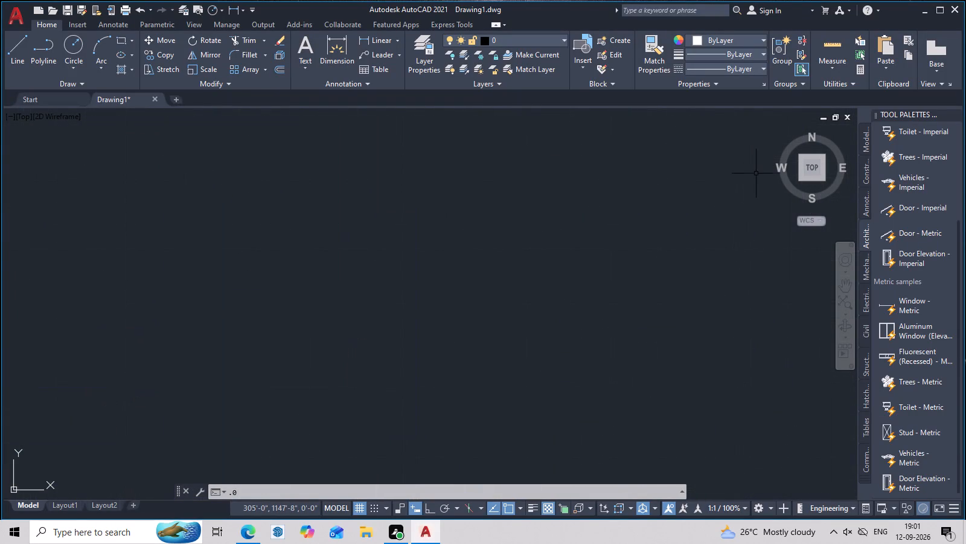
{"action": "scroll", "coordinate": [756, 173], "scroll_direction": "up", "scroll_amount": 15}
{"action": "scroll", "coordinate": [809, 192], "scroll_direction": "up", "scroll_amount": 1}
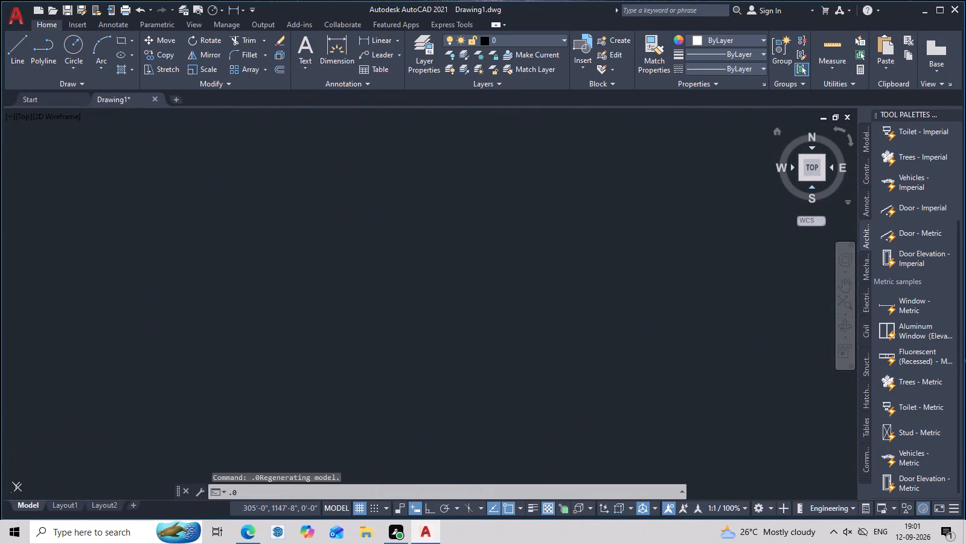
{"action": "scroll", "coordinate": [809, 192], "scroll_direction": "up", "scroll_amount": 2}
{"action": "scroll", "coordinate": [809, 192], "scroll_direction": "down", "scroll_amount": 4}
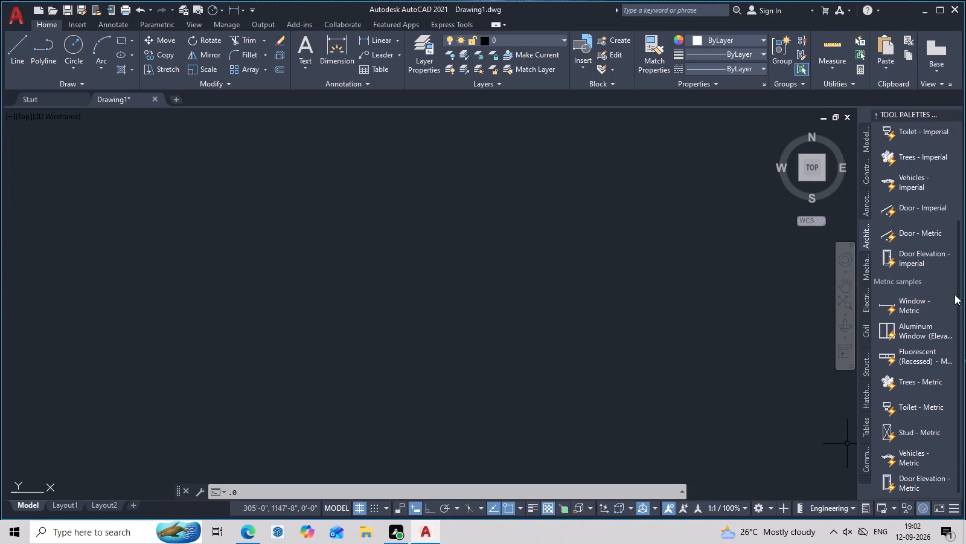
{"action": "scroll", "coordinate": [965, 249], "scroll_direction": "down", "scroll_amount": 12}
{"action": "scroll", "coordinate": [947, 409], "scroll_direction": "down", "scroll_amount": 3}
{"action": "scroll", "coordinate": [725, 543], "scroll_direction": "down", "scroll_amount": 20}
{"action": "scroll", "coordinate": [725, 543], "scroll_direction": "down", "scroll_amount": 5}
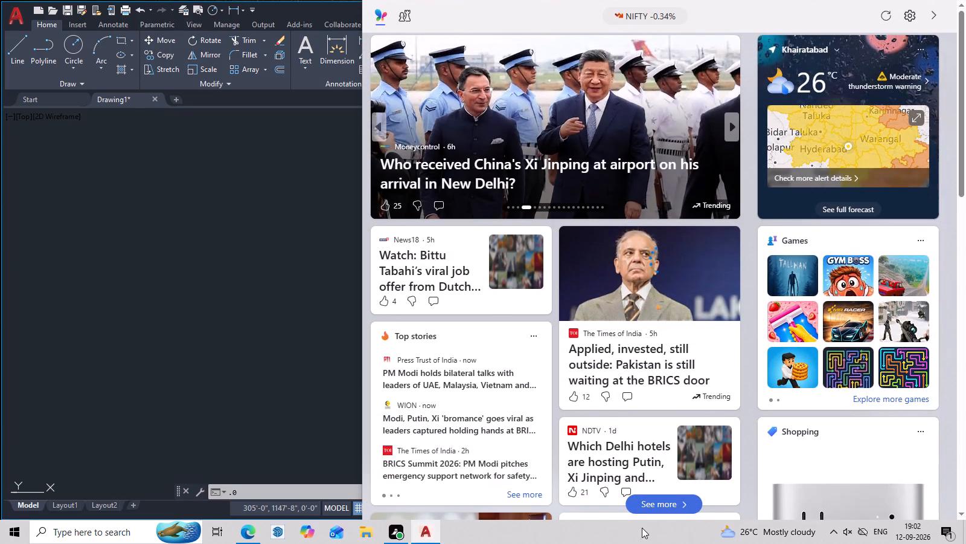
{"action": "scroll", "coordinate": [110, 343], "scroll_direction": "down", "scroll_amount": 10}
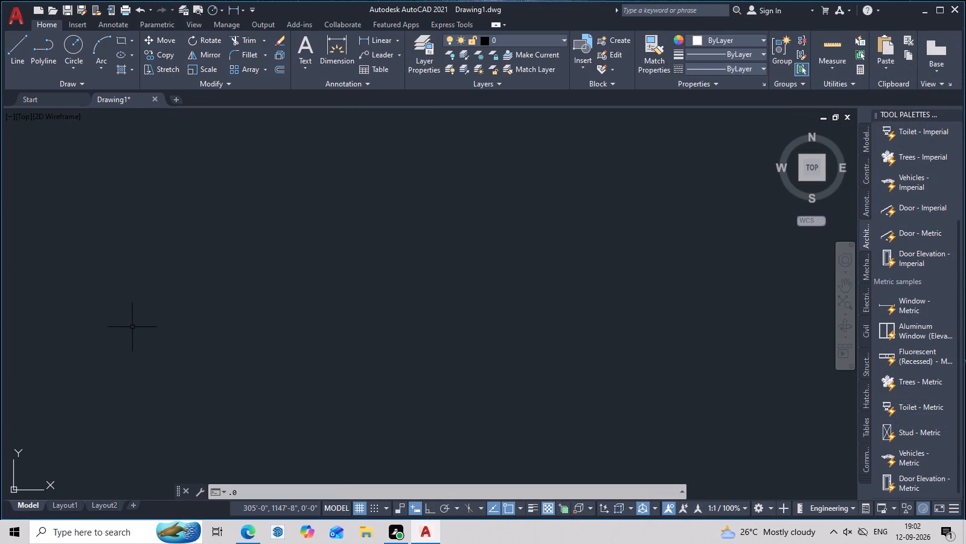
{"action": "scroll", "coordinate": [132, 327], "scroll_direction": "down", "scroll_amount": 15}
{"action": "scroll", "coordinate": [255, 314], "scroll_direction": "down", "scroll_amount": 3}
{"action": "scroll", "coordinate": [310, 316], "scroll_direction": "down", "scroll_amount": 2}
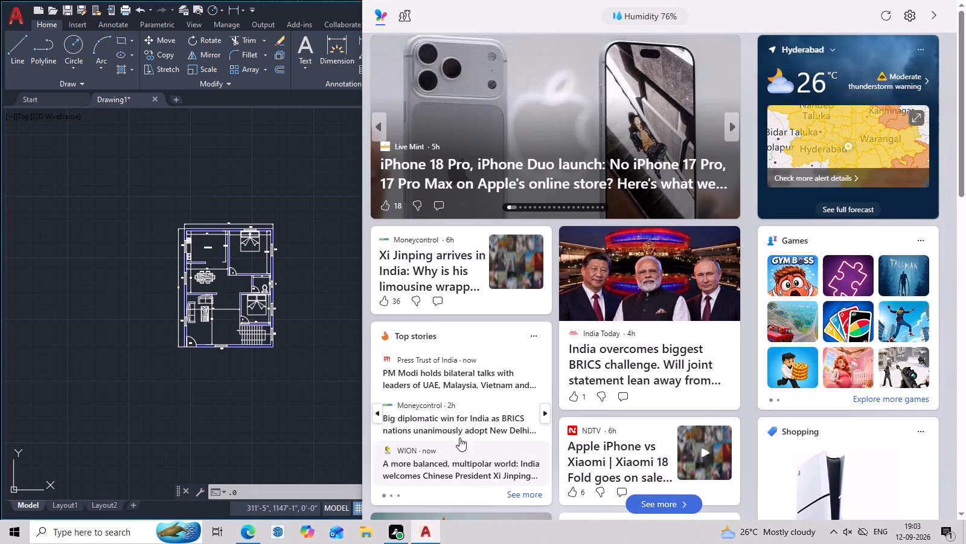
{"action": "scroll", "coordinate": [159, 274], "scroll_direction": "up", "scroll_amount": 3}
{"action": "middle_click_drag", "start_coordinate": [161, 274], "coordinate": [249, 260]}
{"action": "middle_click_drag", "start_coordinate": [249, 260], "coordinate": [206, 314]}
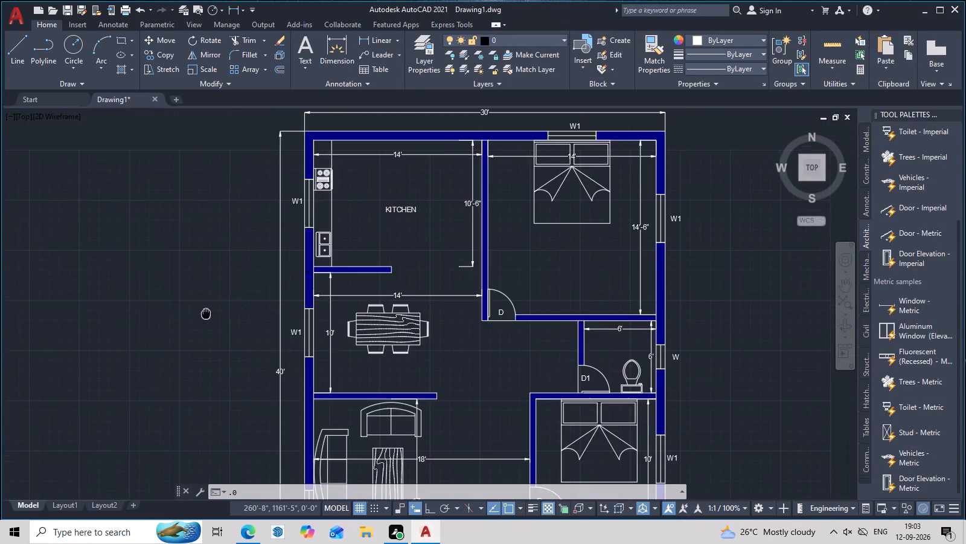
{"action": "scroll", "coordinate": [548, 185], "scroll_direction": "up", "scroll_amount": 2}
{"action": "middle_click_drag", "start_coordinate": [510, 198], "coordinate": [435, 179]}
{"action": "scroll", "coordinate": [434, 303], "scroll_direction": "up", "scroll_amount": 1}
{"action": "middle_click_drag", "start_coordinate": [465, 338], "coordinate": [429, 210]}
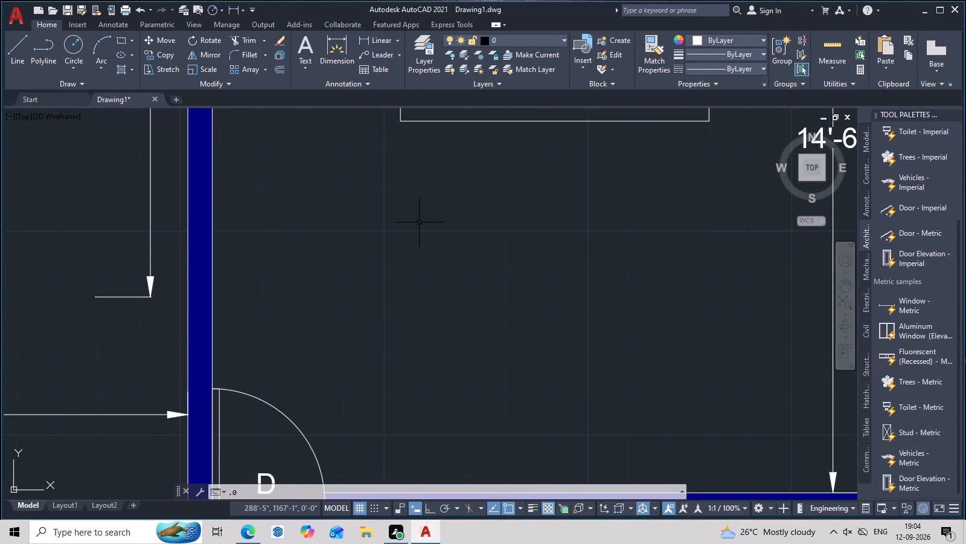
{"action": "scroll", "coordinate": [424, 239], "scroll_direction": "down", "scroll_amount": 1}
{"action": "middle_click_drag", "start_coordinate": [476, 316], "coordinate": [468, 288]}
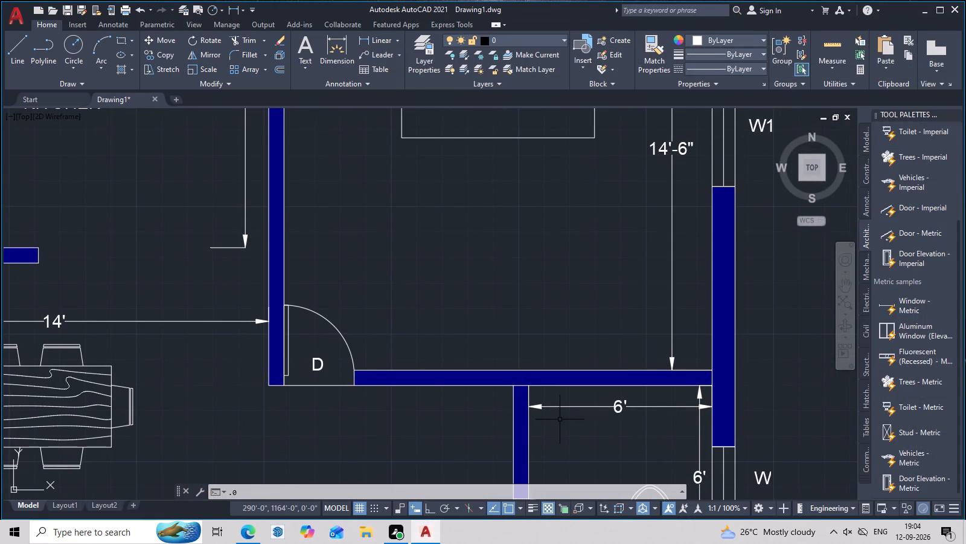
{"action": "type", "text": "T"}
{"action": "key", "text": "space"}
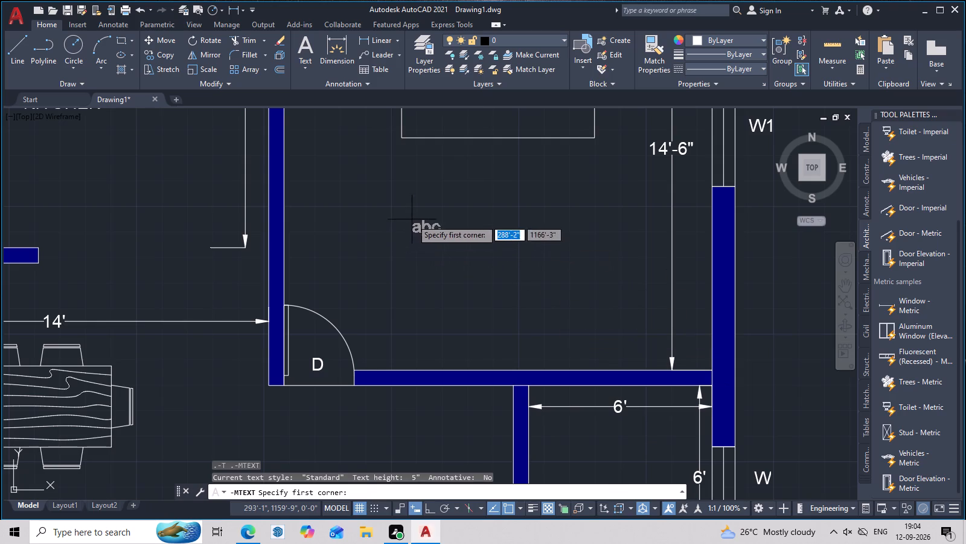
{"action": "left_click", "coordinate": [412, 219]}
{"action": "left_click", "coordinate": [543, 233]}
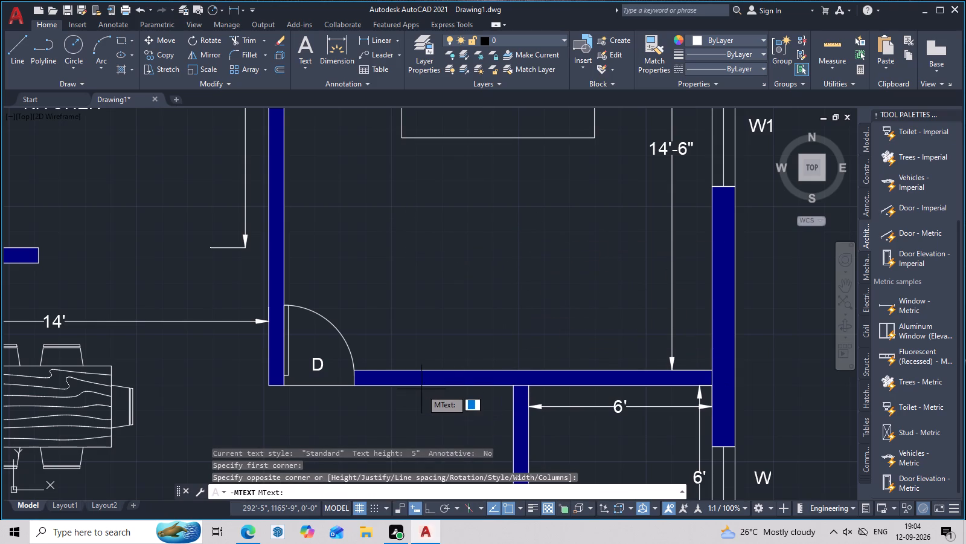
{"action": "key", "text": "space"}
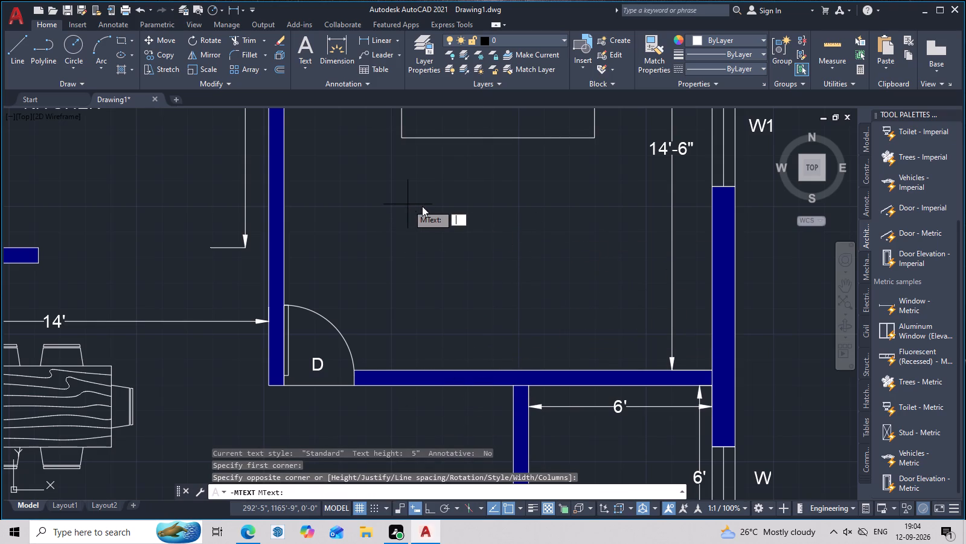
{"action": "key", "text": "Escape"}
Add the multiline text label BED ROOM in the open floor area below the bed in the upper bedroom.
{"action": "type", "text": "T"}
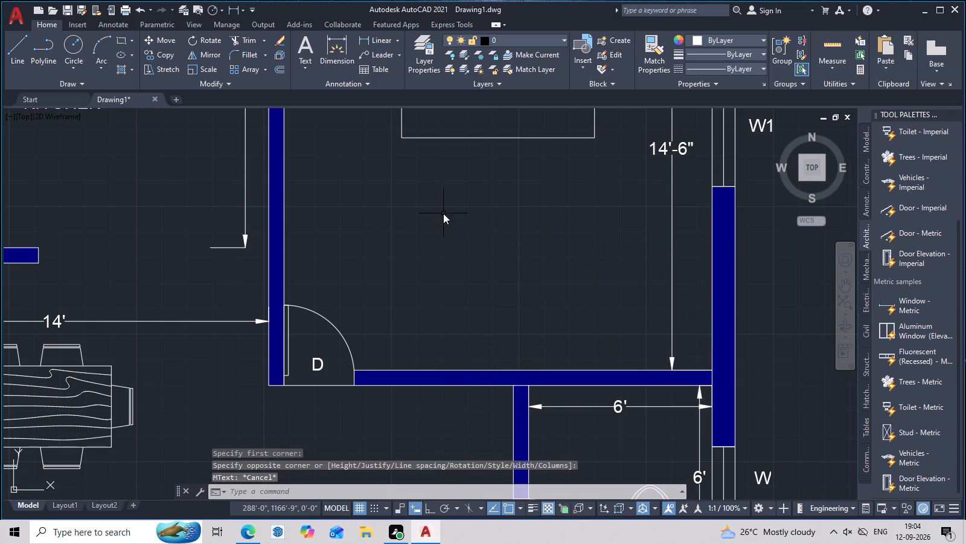
{"action": "key", "text": "space"}
{"action": "left_click", "coordinate": [443, 213]}
{"action": "left_click", "coordinate": [543, 243]}
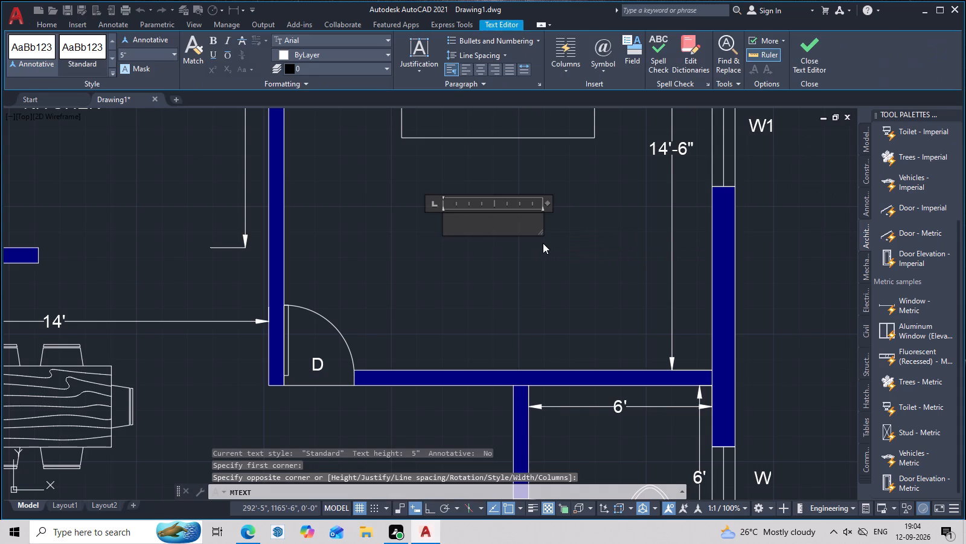
{"action": "type", "text": "BED"}
{"action": "key", "text": "space"}
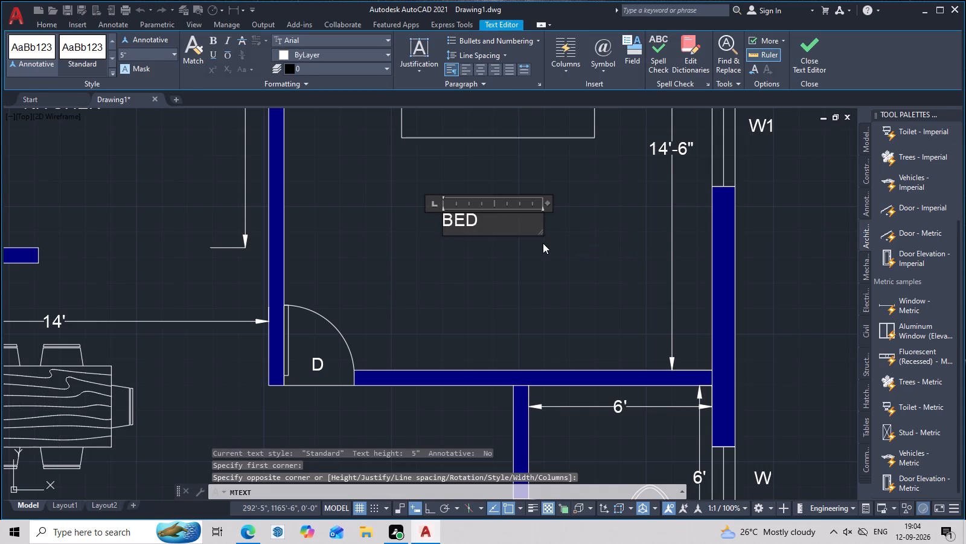
{"action": "type", "text": "ROOM"}
{"action": "key", "text": "space"}
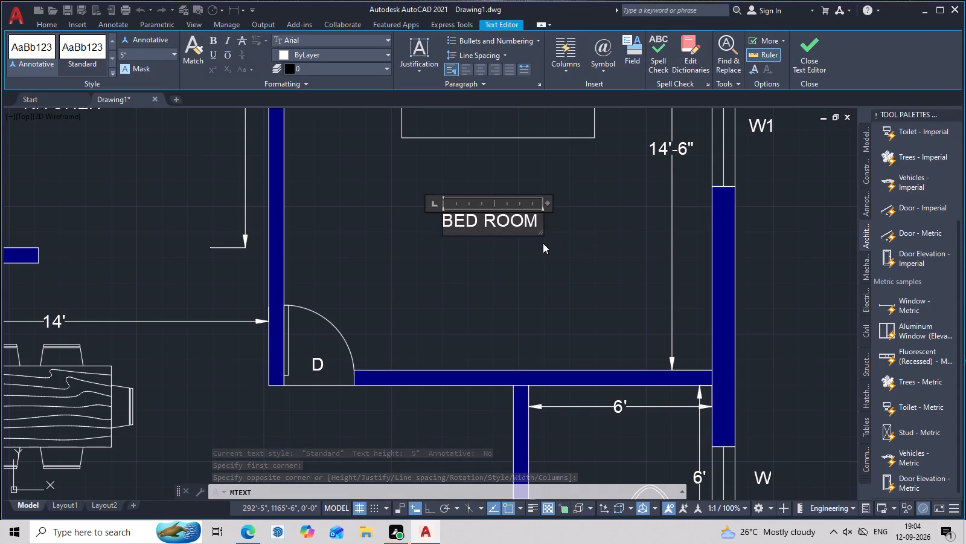
{"action": "left_click", "coordinate": [547, 237]}
Add the multiline text label TOILET in the toilet room, between the 6' width dimension and the toilet fixture.
{"action": "scroll", "coordinate": [536, 236], "scroll_direction": "down", "scroll_amount": 3}
{"action": "middle_click_drag", "start_coordinate": [558, 274], "coordinate": [469, 166]}
{"action": "scroll", "coordinate": [472, 172], "scroll_direction": "up", "scroll_amount": 4}
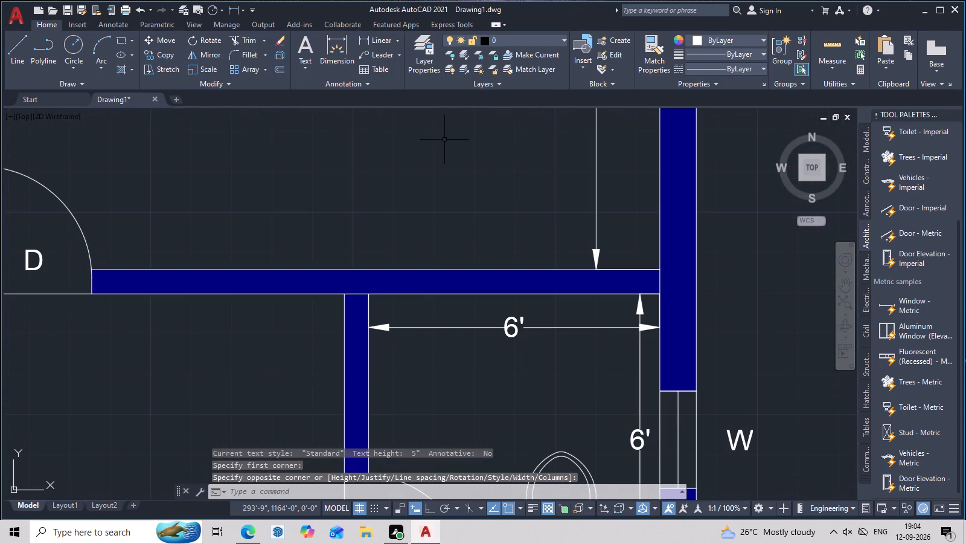
{"action": "middle_click_drag", "start_coordinate": [604, 541], "coordinate": [470, 265]}
{"action": "scroll", "coordinate": [477, 328], "scroll_direction": "up", "scroll_amount": 2}
{"action": "scroll", "coordinate": [515, 350], "scroll_direction": "down", "scroll_amount": 2}
{"action": "middle_click_drag", "start_coordinate": [577, 402], "coordinate": [577, 401]}
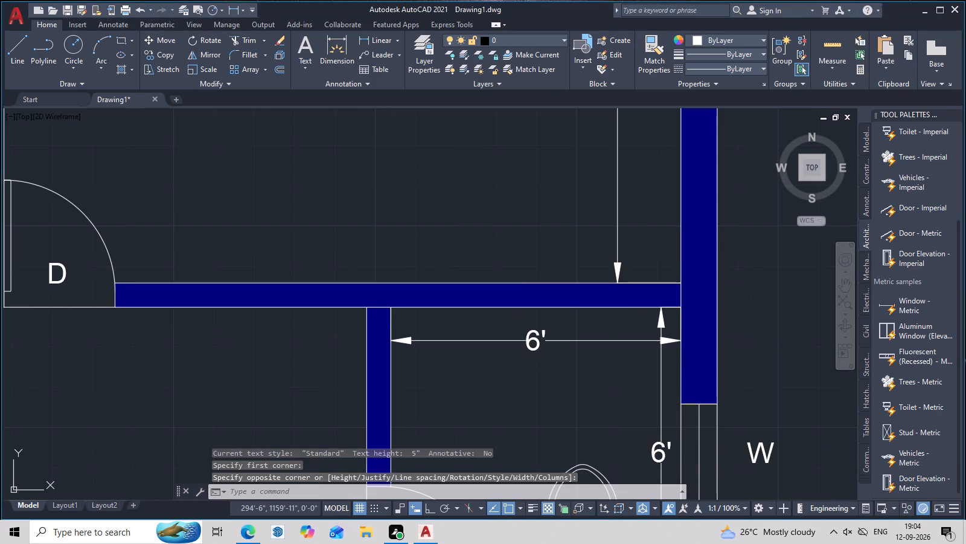
{"action": "middle_click_drag", "start_coordinate": [577, 401], "coordinate": [520, 256]}
{"action": "scroll", "coordinate": [542, 302], "scroll_direction": "up", "scroll_amount": 2}
{"action": "middle_click_drag", "start_coordinate": [540, 344], "coordinate": [523, 183]}
{"action": "scroll", "coordinate": [529, 180], "scroll_direction": "down", "scroll_amount": 1}
{"action": "middle_click_drag", "start_coordinate": [578, 294], "coordinate": [548, 193]}
{"action": "type", "text": "T"}
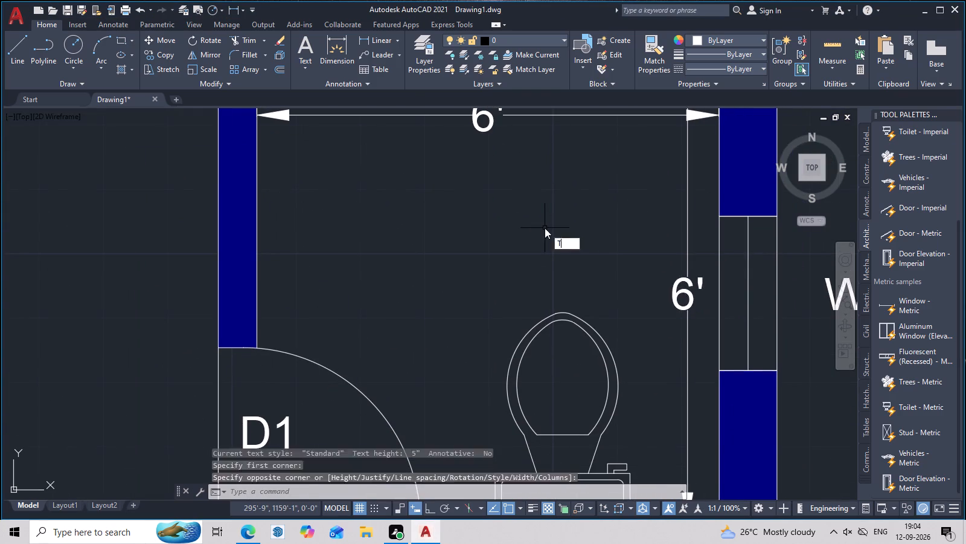
{"action": "key", "text": "space"}
{"action": "left_click", "coordinate": [388, 180]}
{"action": "left_click", "coordinate": [560, 188]}
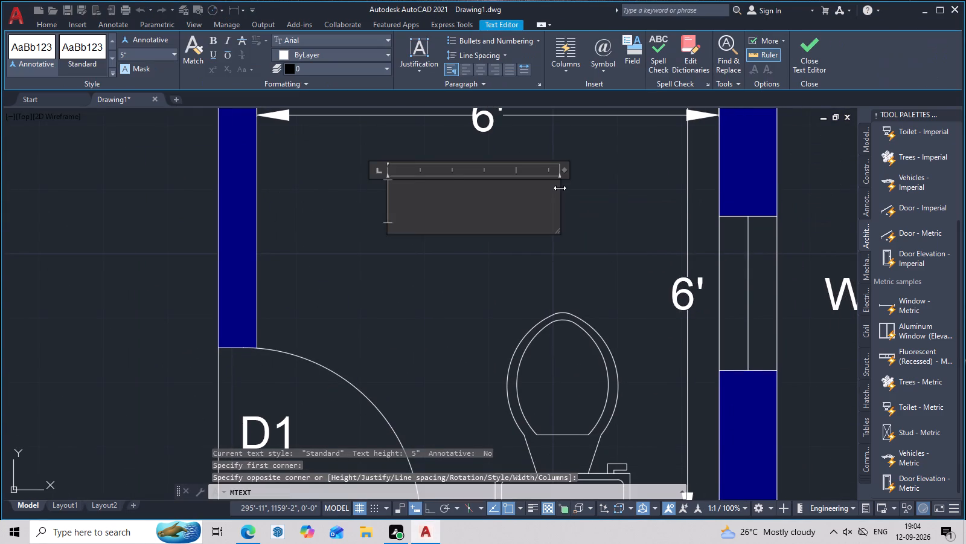
{"action": "type", "text": "TOILR"}
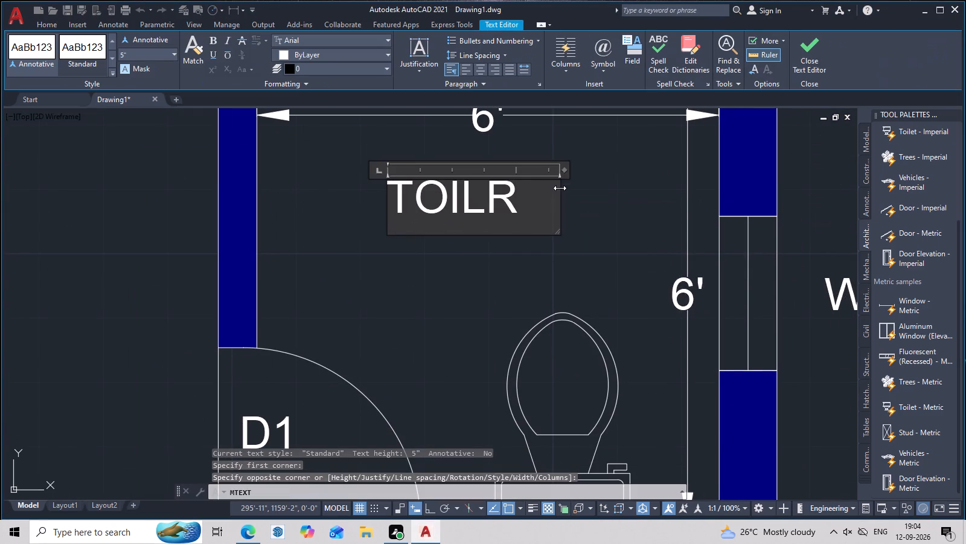
{"action": "key", "text": "BackSpace"}
{"action": "type", "text": "ET"}
{"action": "left_click", "coordinate": [576, 212]}
{"action": "right_click", "coordinate": [576, 212]}
{"action": "scroll", "coordinate": [591, 224], "scroll_direction": "down", "scroll_amount": 4}
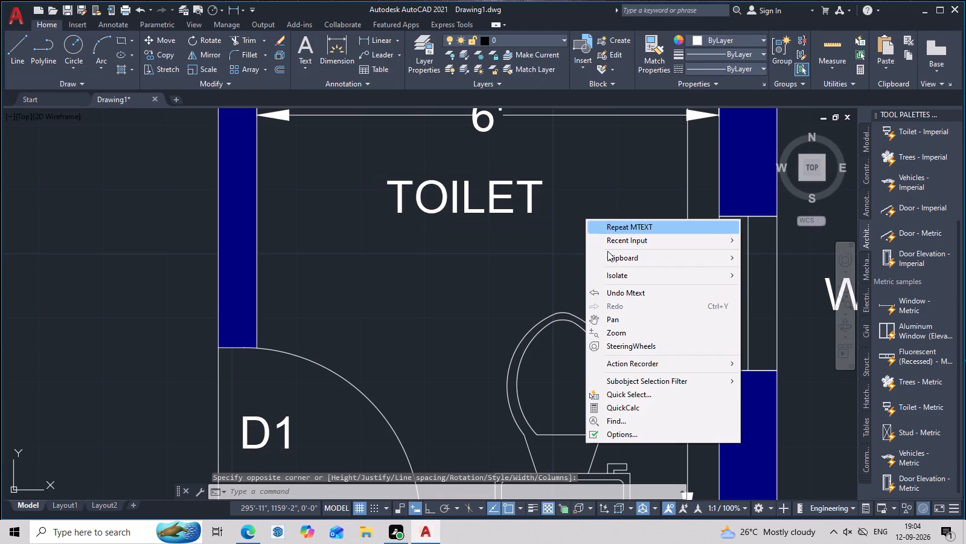
{"action": "left_click", "coordinate": [526, 258]}
{"action": "scroll", "coordinate": [529, 258], "scroll_direction": "down", "scroll_amount": 3}
{"action": "scroll", "coordinate": [558, 277], "scroll_direction": "up", "scroll_amount": 2}
{"action": "middle_click", "coordinate": [510, 244]}
{"action": "key", "text": "space"}
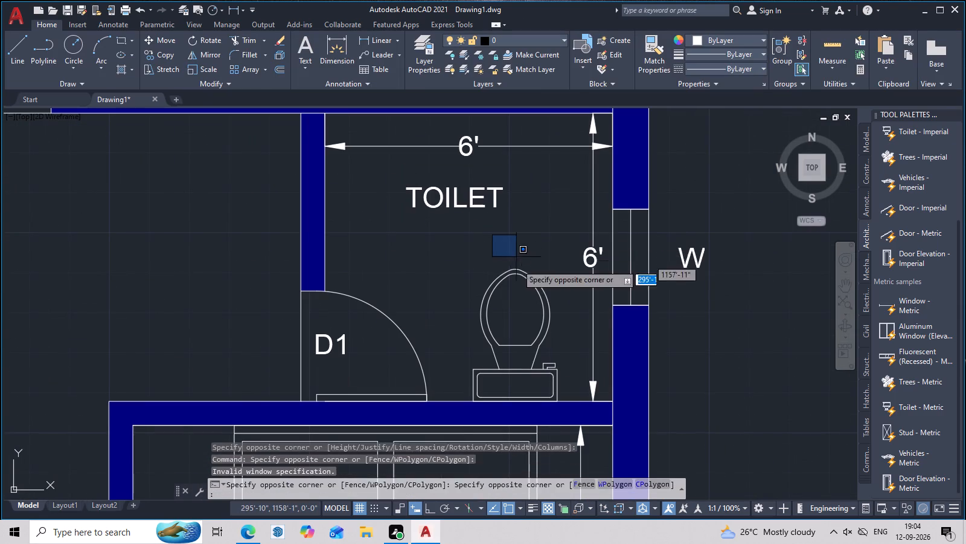
{"action": "key", "text": "space"}
{"action": "key", "text": "Escape"}
Add the multiline text label BED ROOM in the lower bedroom, between the bed and the 10' width dimension.
{"action": "scroll", "coordinate": [544, 243], "scroll_direction": "down", "scroll_amount": 2}
{"action": "middle_click_drag", "start_coordinate": [548, 283], "coordinate": [543, 251]}
{"action": "scroll", "coordinate": [521, 222], "scroll_direction": "up", "scroll_amount": 2}
{"action": "scroll", "coordinate": [516, 215], "scroll_direction": "down", "scroll_amount": 3}
{"action": "middle_click_drag", "start_coordinate": [526, 271], "coordinate": [525, 146]}
{"action": "scroll", "coordinate": [505, 227], "scroll_direction": "up", "scroll_amount": 2}
{"action": "scroll", "coordinate": [450, 231], "scroll_direction": "up", "scroll_amount": 2}
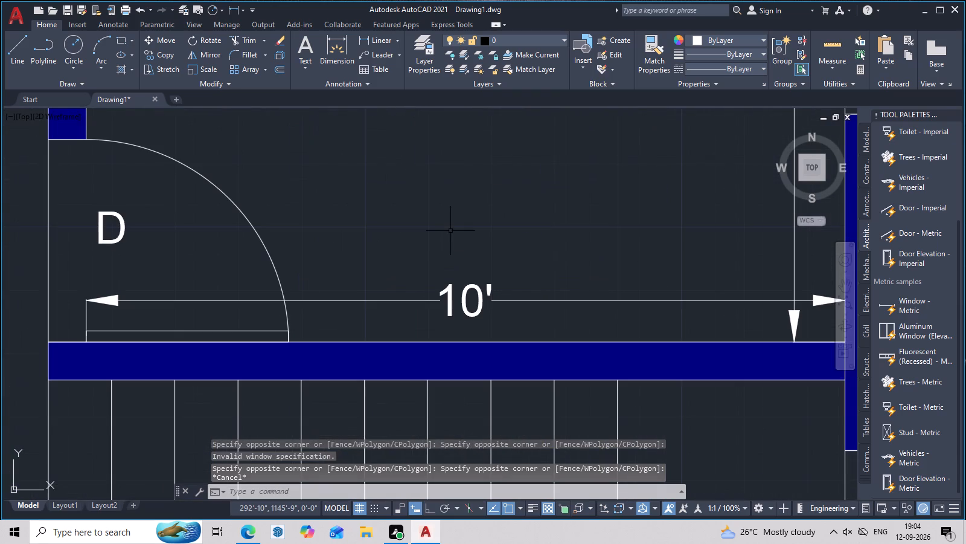
{"action": "type", "text": "T"}
{"action": "key", "text": "space"}
{"action": "scroll", "coordinate": [395, 164], "scroll_direction": "down", "scroll_amount": 1}
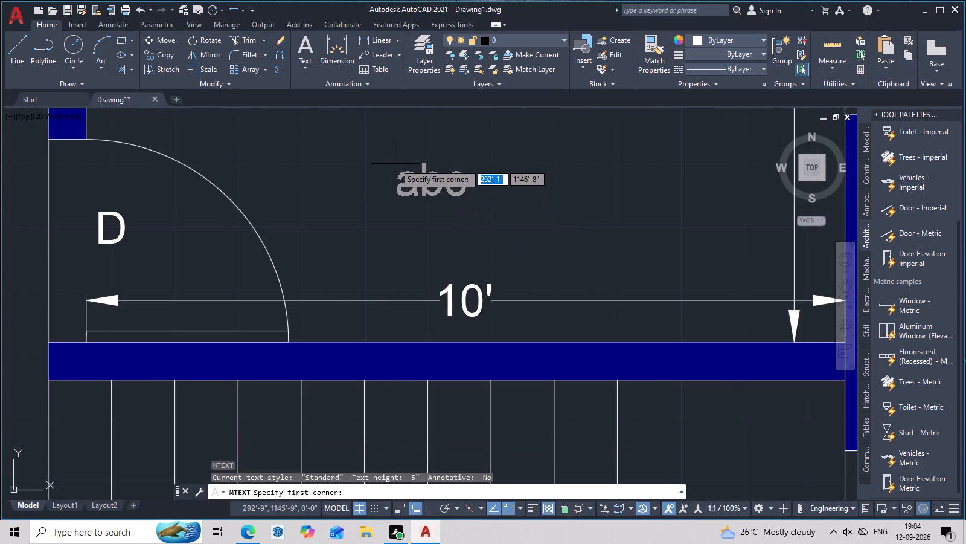
{"action": "middle_click_drag", "start_coordinate": [414, 187], "coordinate": [403, 239]}
{"action": "left_click", "coordinate": [375, 213]}
{"action": "left_click", "coordinate": [527, 228]}
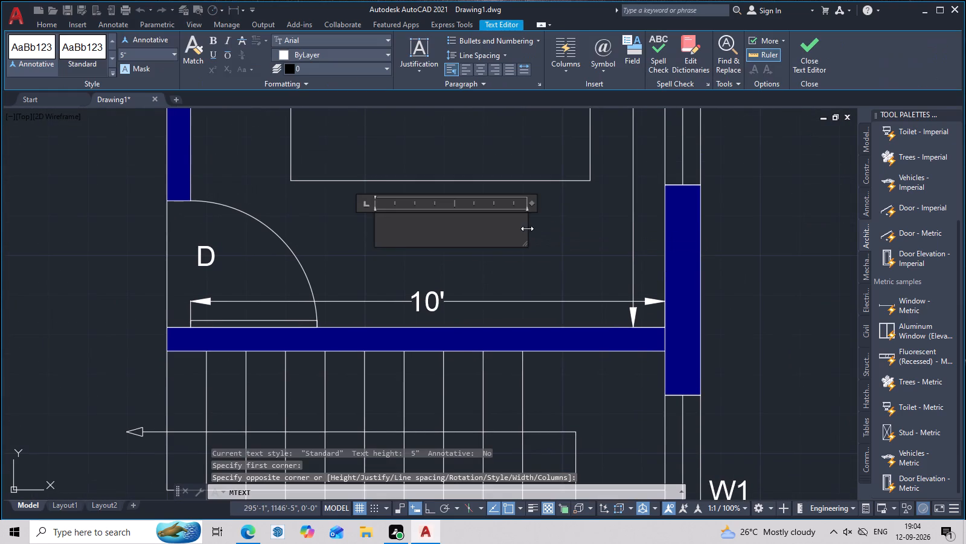
{"action": "type", "text": "BR"}
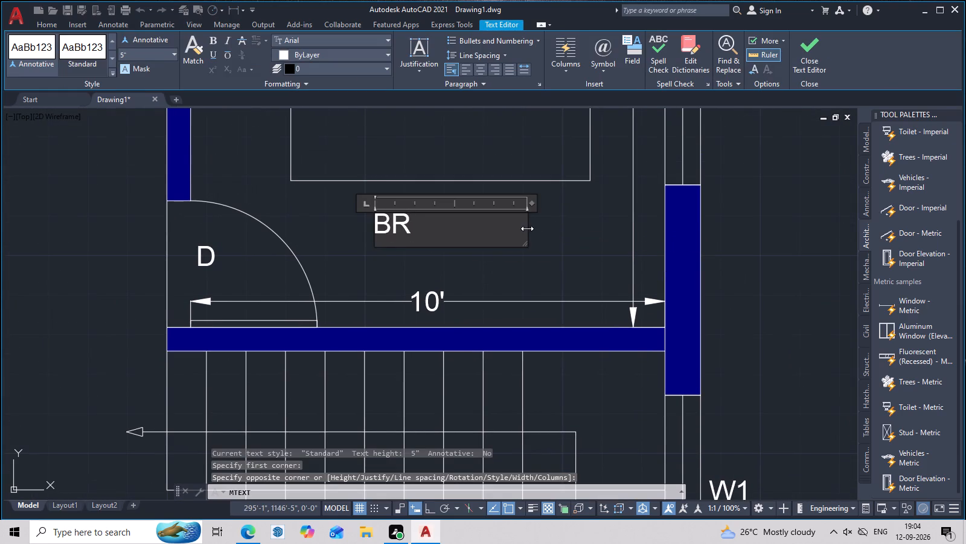
{"action": "key", "text": "BackSpace"}
{"action": "type", "text": "ED"}
{"action": "key", "text": "space"}
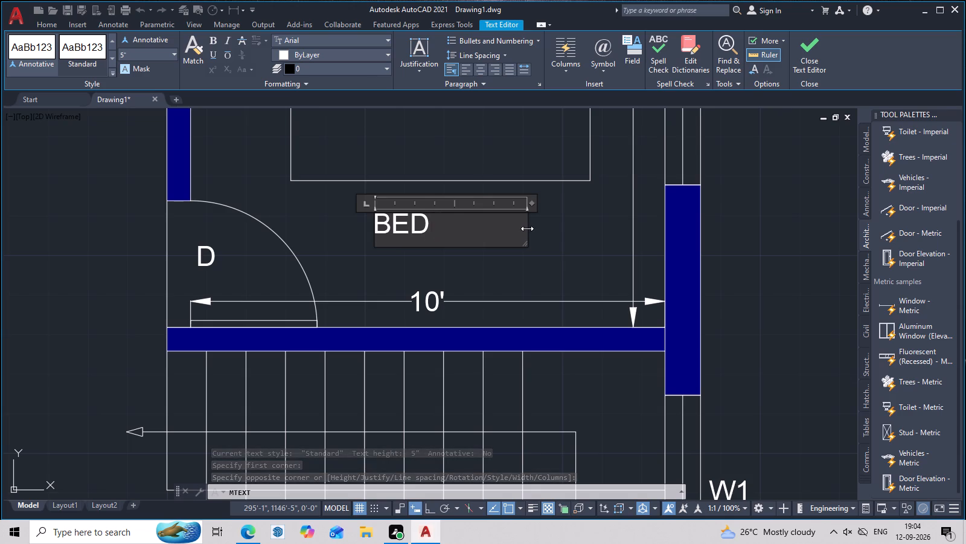
{"action": "type", "text": "ROOM"}
{"action": "key", "text": "space"}
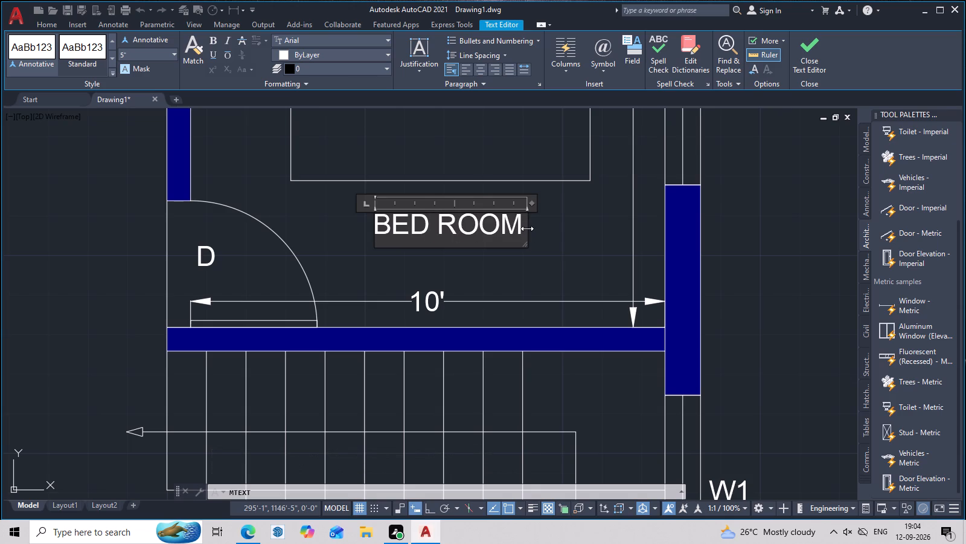
{"action": "left_click", "coordinate": [546, 232]}
Add the multiline text label LIVING HALL on one line in the open living area, below the 18' dimension and beside the coffee table.
{"action": "scroll", "coordinate": [484, 248], "scroll_direction": "down", "scroll_amount": 1}
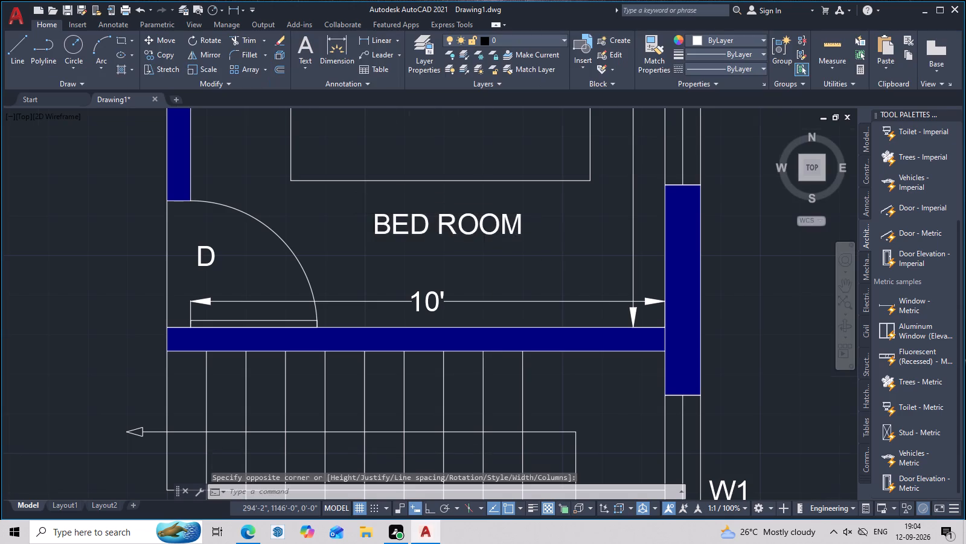
{"action": "scroll", "coordinate": [484, 248], "scroll_direction": "down", "scroll_amount": 2}
{"action": "middle_click_drag", "start_coordinate": [461, 302], "coordinate": [490, 270]}
{"action": "scroll", "coordinate": [443, 291], "scroll_direction": "up", "scroll_amount": 2}
{"action": "scroll", "coordinate": [400, 319], "scroll_direction": "down", "scroll_amount": 2}
{"action": "middle_click_drag", "start_coordinate": [299, 333], "coordinate": [400, 325]}
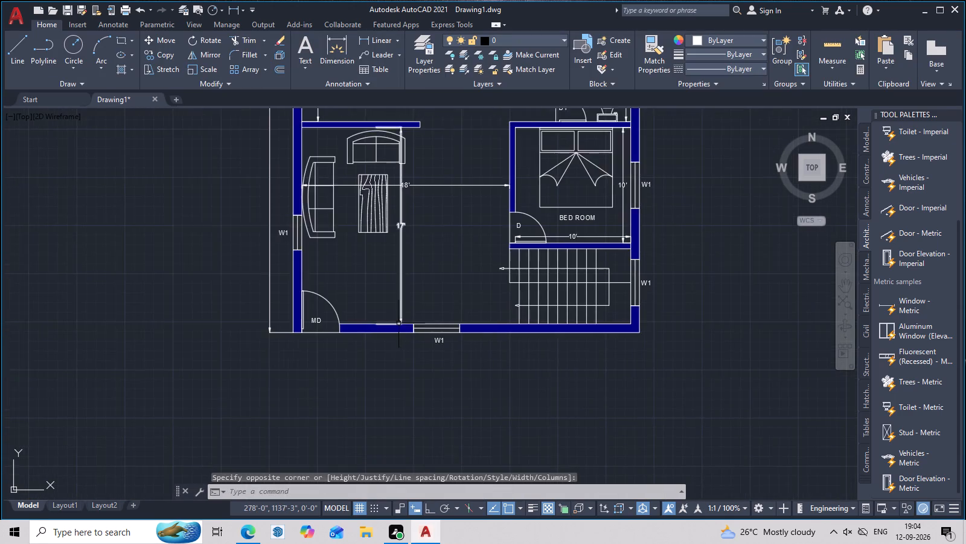
{"action": "scroll", "coordinate": [380, 303], "scroll_direction": "up", "scroll_amount": 1}
{"action": "middle_click_drag", "start_coordinate": [379, 307], "coordinate": [332, 380]}
{"action": "middle_click_drag", "start_coordinate": [439, 274], "coordinate": [388, 319]}
{"action": "scroll", "coordinate": [363, 284], "scroll_direction": "up", "scroll_amount": 1}
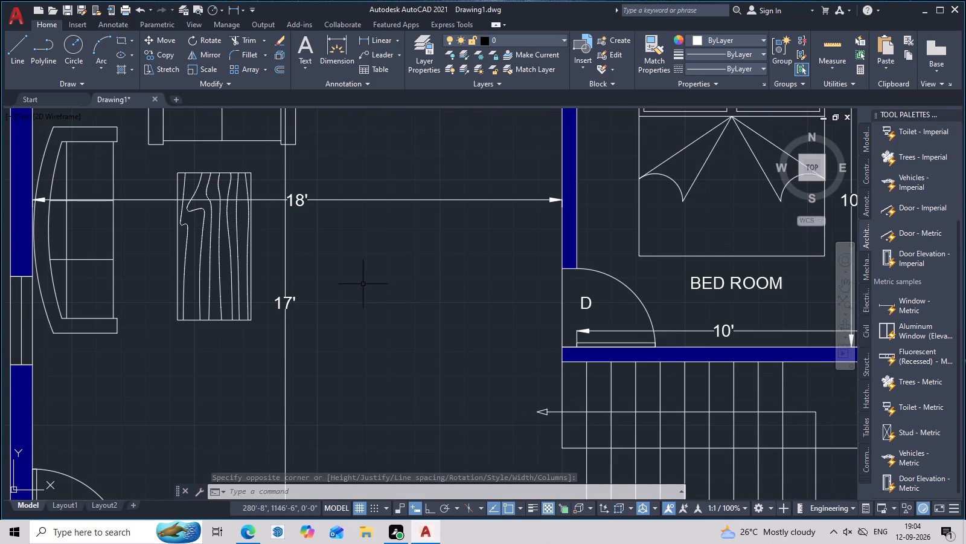
{"action": "type", "text": "T"}
{"action": "key", "text": "space"}
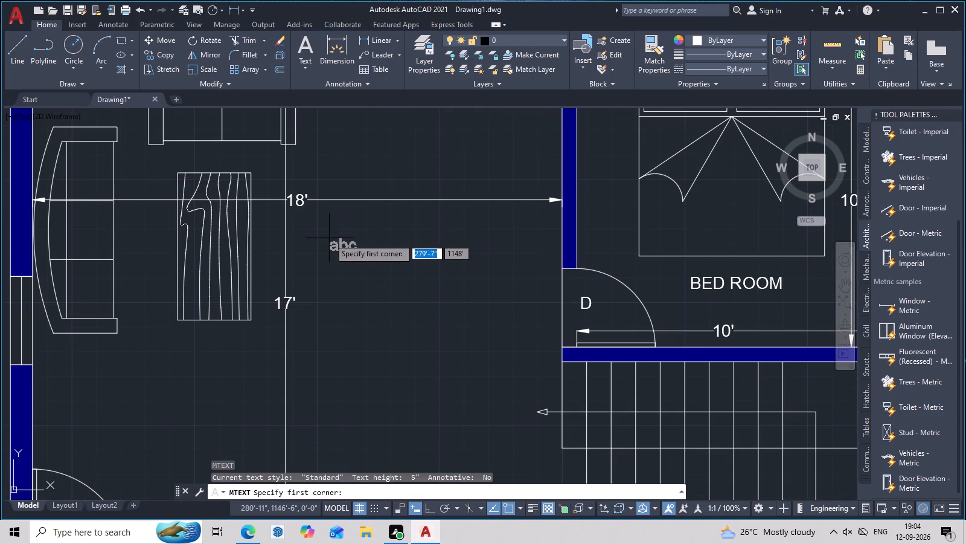
{"action": "left_click", "coordinate": [329, 238]}
{"action": "left_click", "coordinate": [430, 276]}
{"action": "type", "text": "LIVIN"}
{"action": "key", "text": "g"}
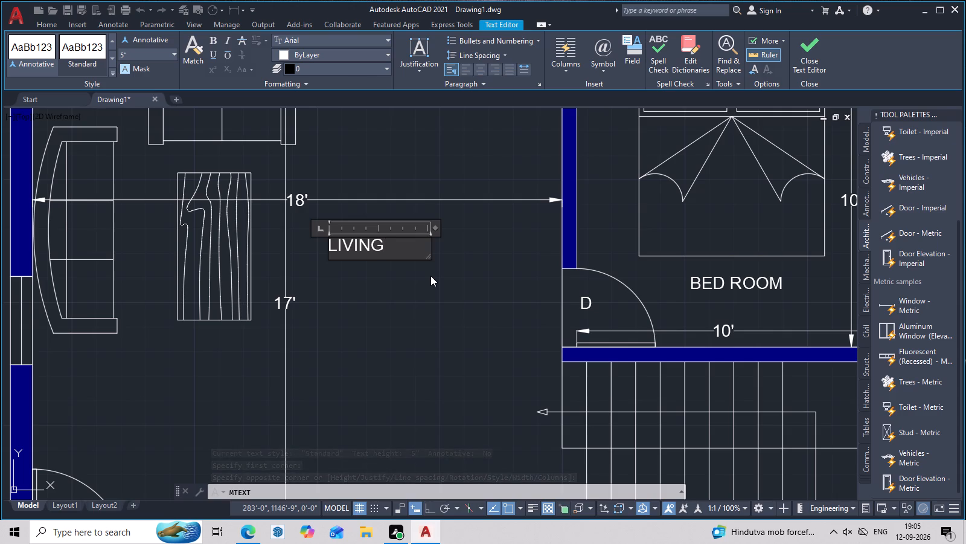
{"action": "key", "text": "space"}
{"action": "type", "text": "HALL"}
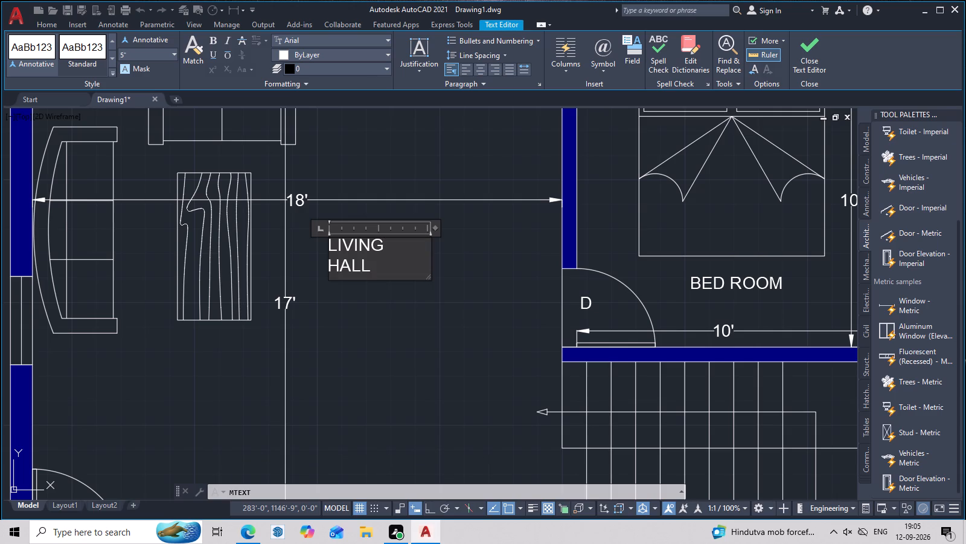
{"action": "left_click_drag", "start_coordinate": [430, 255], "coordinate": [453, 255]}
{"action": "left_click", "coordinate": [478, 251]}
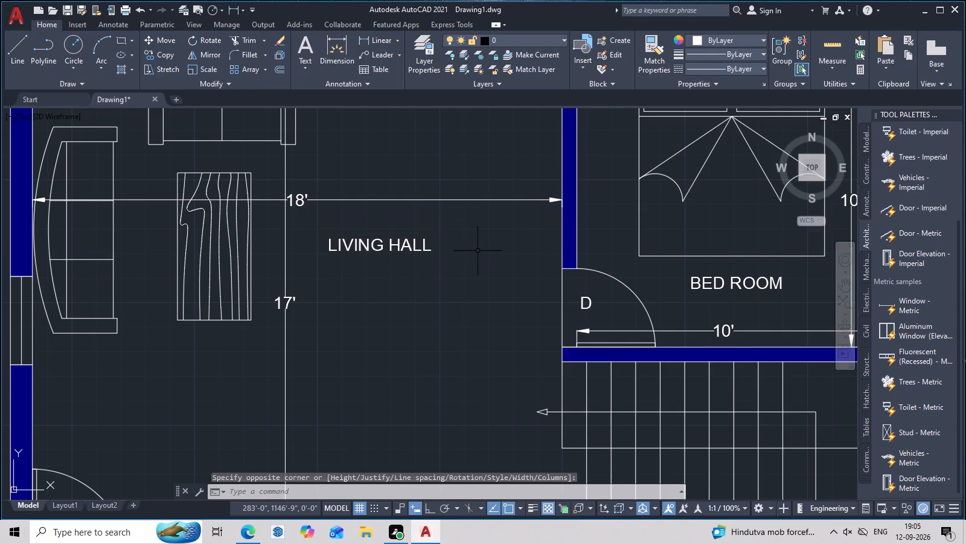
Add the centred multiline text label DINING in the open floor area between the dining table and the wall below it.
{"action": "scroll", "coordinate": [478, 251], "scroll_direction": "down", "scroll_amount": 3}
{"action": "middle_click_drag", "start_coordinate": [478, 251], "coordinate": [455, 408]}
{"action": "scroll", "coordinate": [421, 309], "scroll_direction": "up", "scroll_amount": 2}
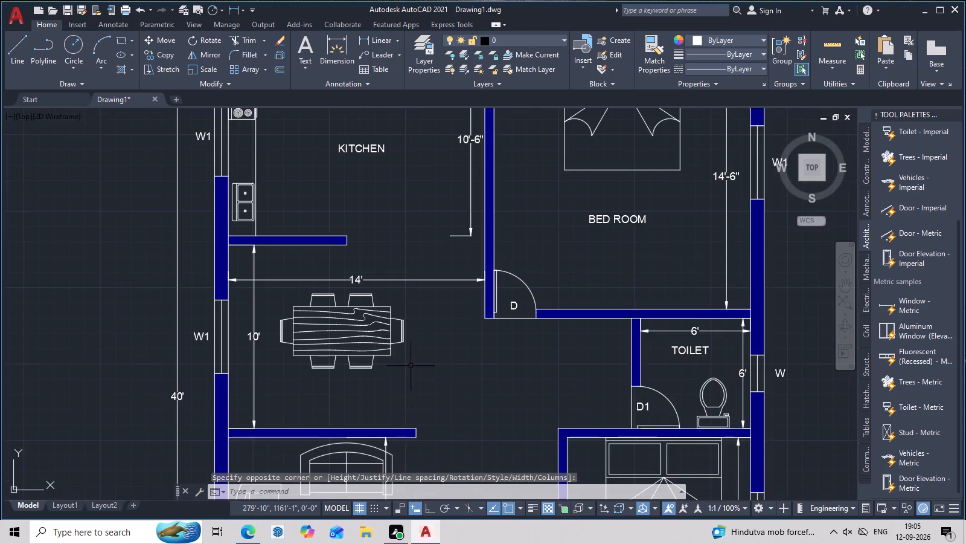
{"action": "middle_click_drag", "start_coordinate": [412, 384], "coordinate": [417, 315]}
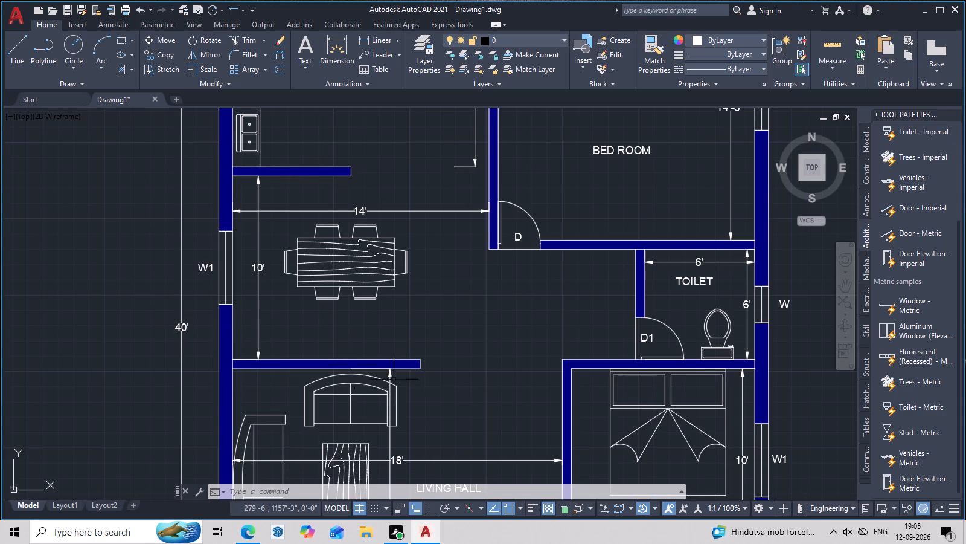
{"action": "scroll", "coordinate": [250, 302], "scroll_direction": "up", "scroll_amount": 2}
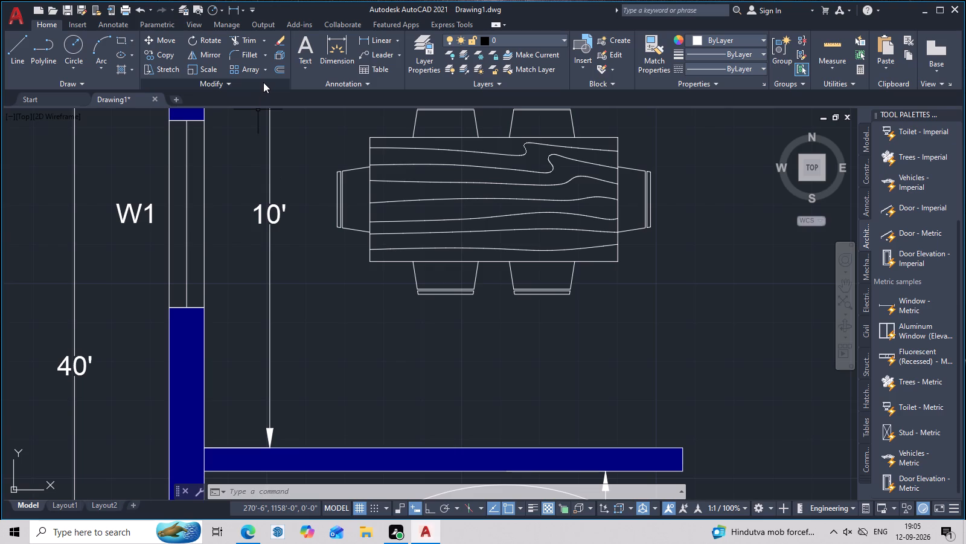
{"action": "scroll", "coordinate": [615, 351], "scroll_direction": "down", "scroll_amount": 3}
{"action": "middle_click_drag", "start_coordinate": [654, 395], "coordinate": [461, 366]}
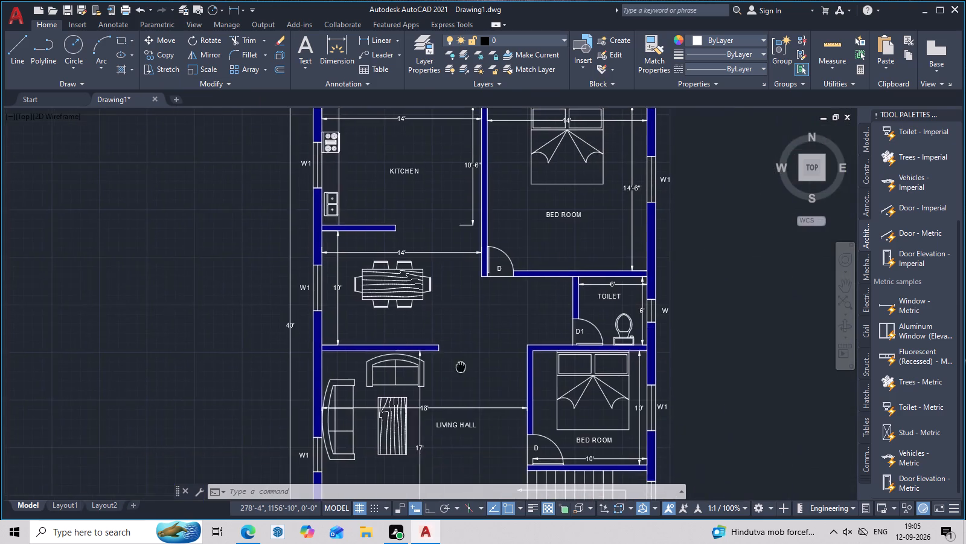
{"action": "scroll", "coordinate": [399, 360], "scroll_direction": "up", "scroll_amount": 2}
{"action": "middle_click_drag", "start_coordinate": [385, 356], "coordinate": [384, 298]}
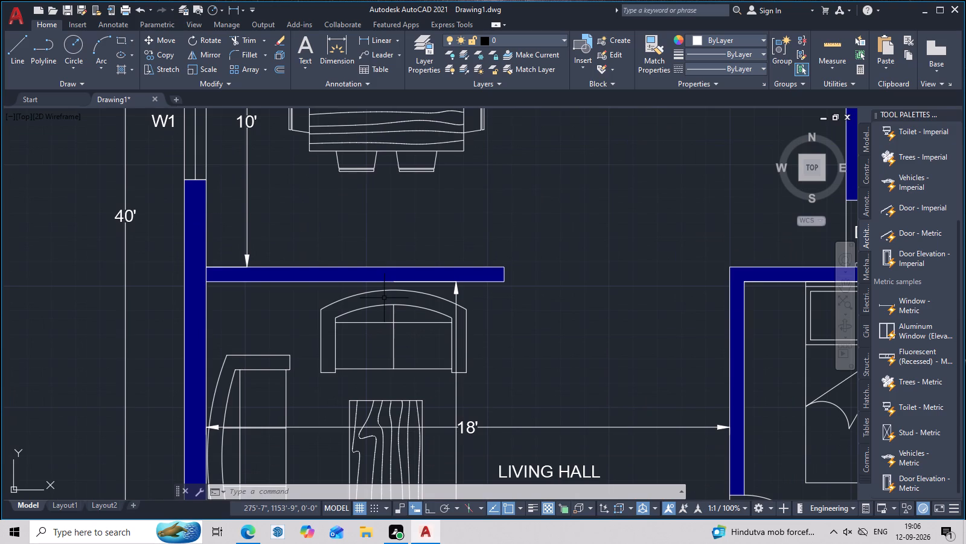
{"action": "middle_click_drag", "start_coordinate": [356, 299], "coordinate": [343, 285]}
{"action": "scroll", "coordinate": [343, 285], "scroll_direction": "up", "scroll_amount": 1}
{"action": "scroll", "coordinate": [343, 285], "scroll_direction": "down", "scroll_amount": 4}
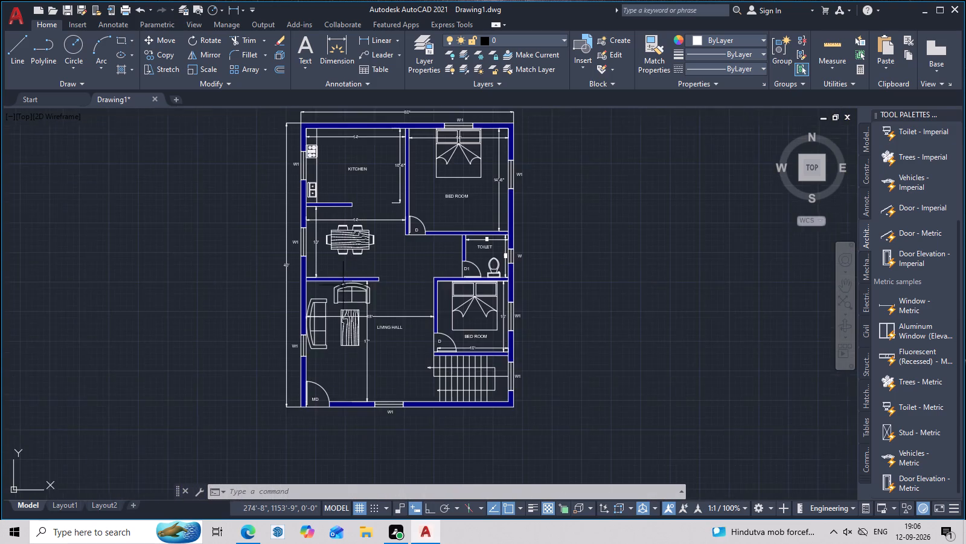
{"action": "middle_click_drag", "start_coordinate": [354, 287], "coordinate": [353, 326]}
{"action": "scroll", "coordinate": [351, 326], "scroll_direction": "up", "scroll_amount": 3}
{"action": "middle_click_drag", "start_coordinate": [338, 294], "coordinate": [327, 383]}
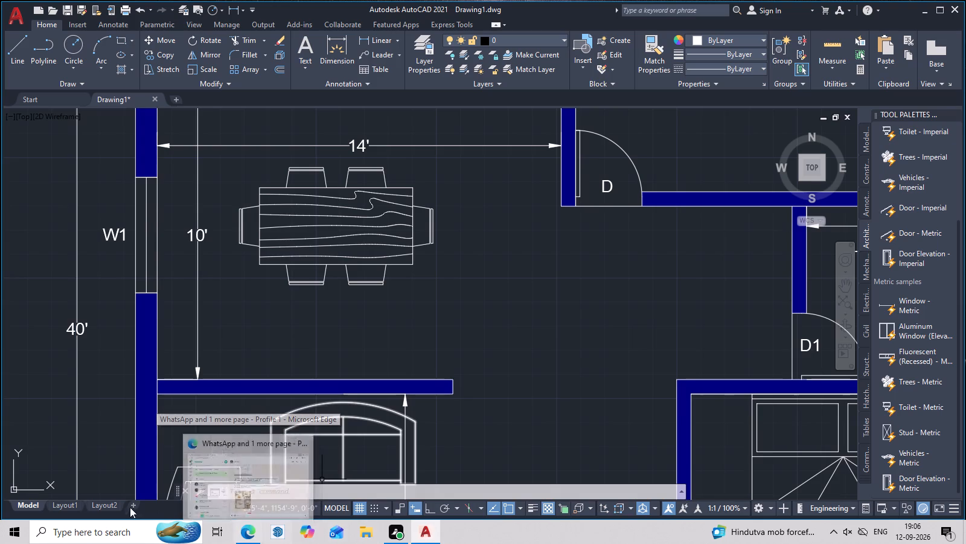
{"action": "type", "text": "T"}
{"action": "key", "text": "space"}
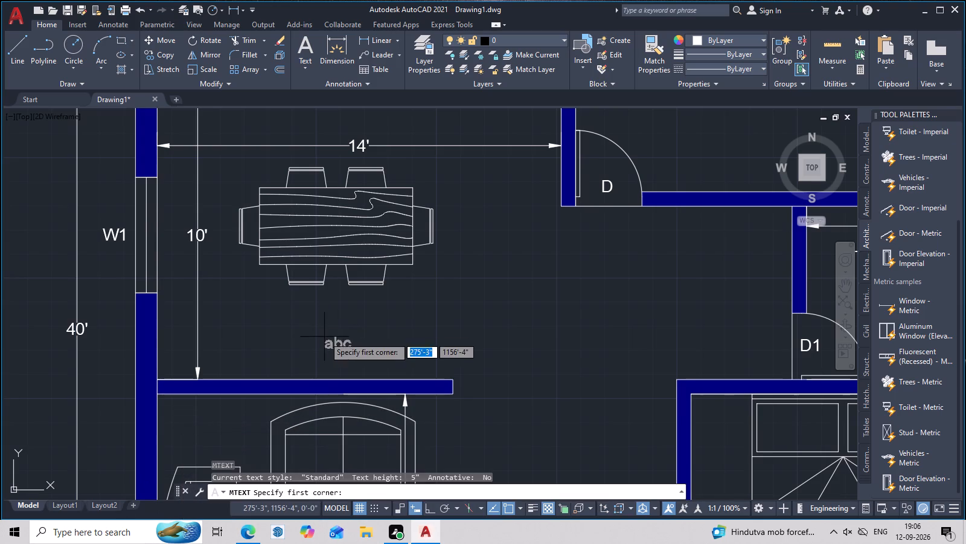
{"action": "left_click", "coordinate": [312, 320]}
{"action": "left_click", "coordinate": [444, 354]}
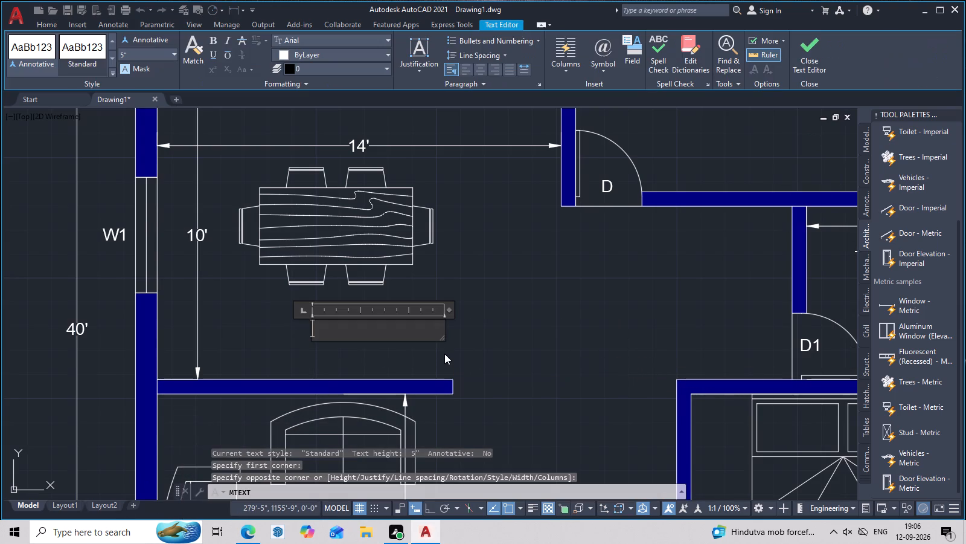
{"action": "type", "text": "DIM"}
{"action": "key", "text": "BackSpace"}
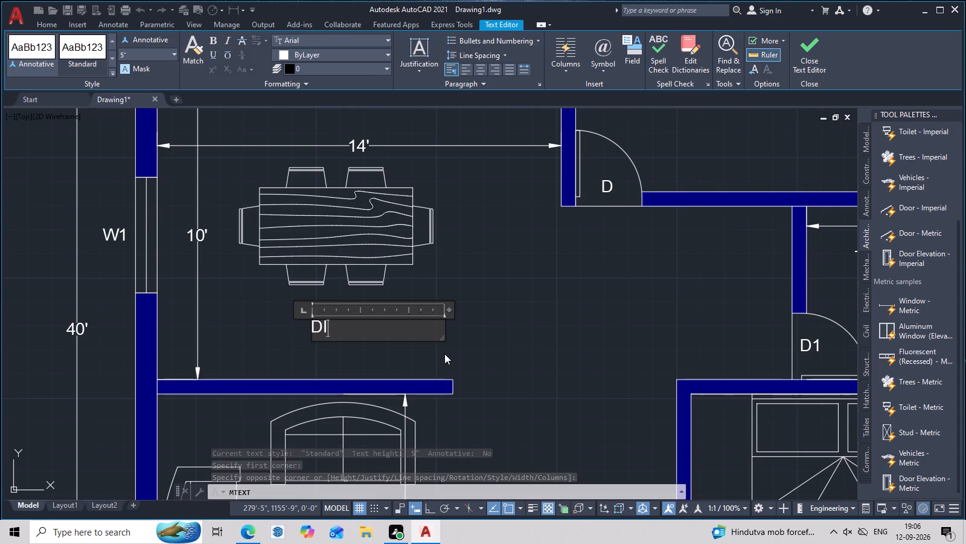
{"action": "key", "text": "i"}
{"action": "key", "text": "BackSpace"}
{"action": "type", "text": "NIN"}
{"action": "key", "text": "g"}
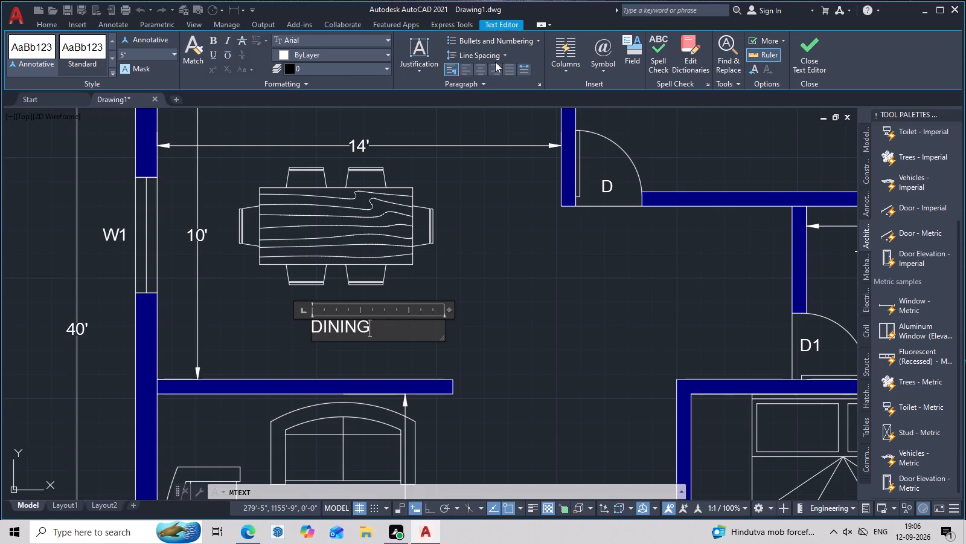
{"action": "left_click", "coordinate": [480, 69]}
{"action": "left_click", "coordinate": [519, 267]}
Look over the complete floor plan with its room labels, dimensions and wall hatching.
{"action": "scroll", "coordinate": [497, 290], "scroll_direction": "down", "scroll_amount": 3}
{"action": "middle_click_drag", "start_coordinate": [515, 311], "coordinate": [389, 307]}
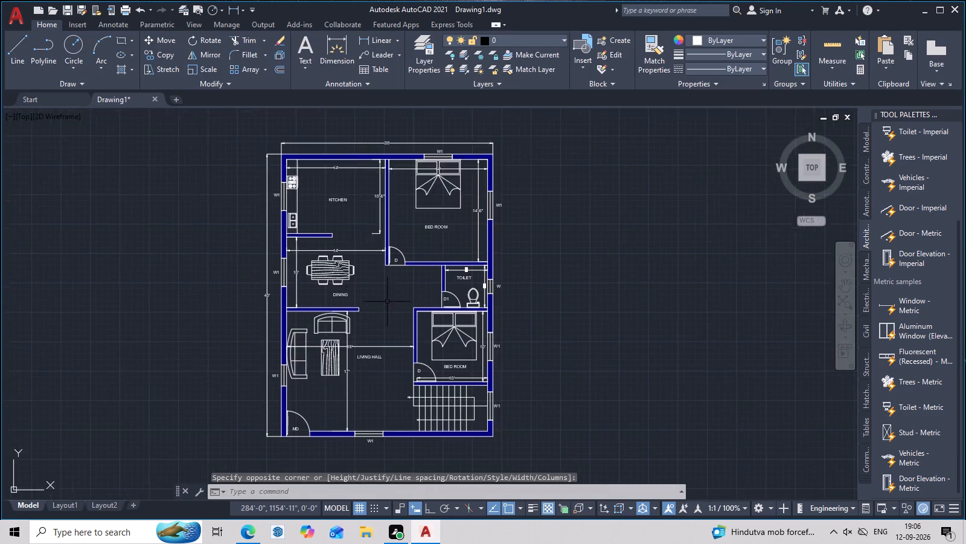
{"action": "scroll", "coordinate": [391, 302], "scroll_direction": "up", "scroll_amount": 2}
{"action": "middle_click_drag", "start_coordinate": [391, 306], "coordinate": [408, 247]}
{"action": "scroll", "coordinate": [410, 239], "scroll_direction": "down", "scroll_amount": 3}
{"action": "scroll", "coordinate": [391, 287], "scroll_direction": "up", "scroll_amount": 1}
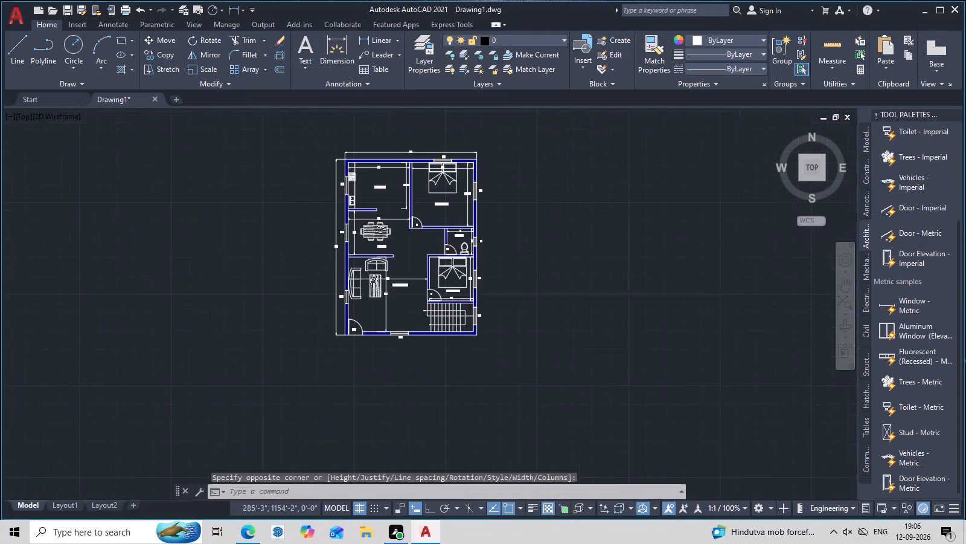
{"action": "middle_click_drag", "start_coordinate": [388, 308], "coordinate": [390, 362]}
{"action": "middle_click_drag", "start_coordinate": [394, 317], "coordinate": [397, 331]}
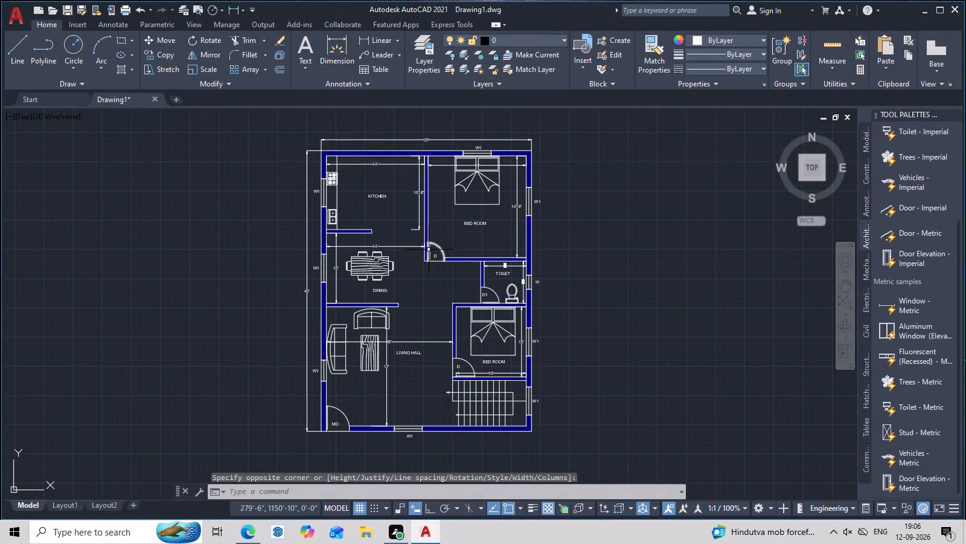
{"action": "middle_click_drag", "start_coordinate": [429, 250], "coordinate": [457, 244]}
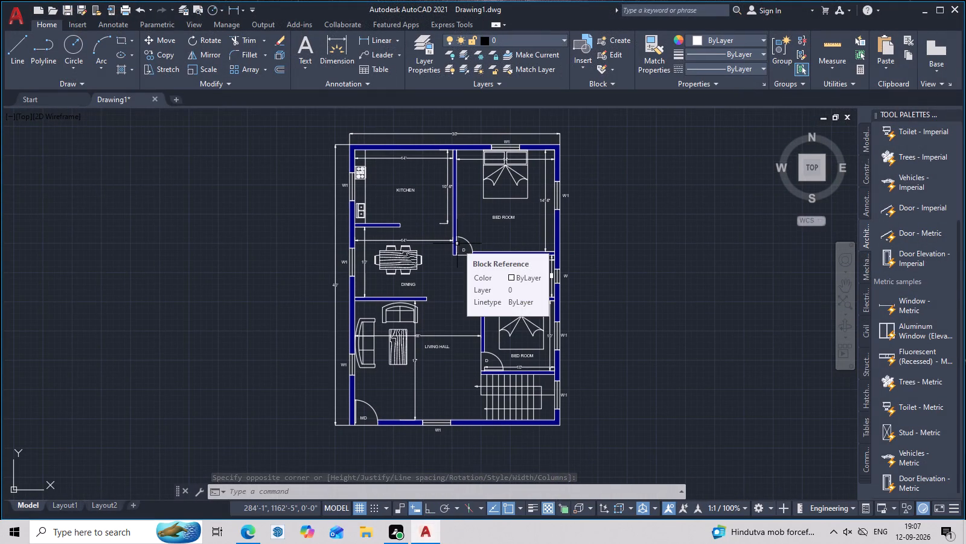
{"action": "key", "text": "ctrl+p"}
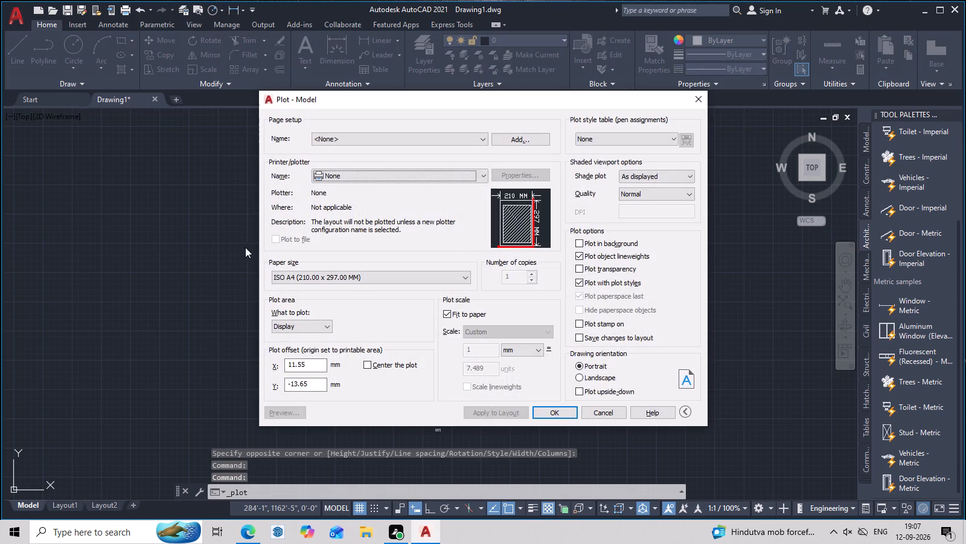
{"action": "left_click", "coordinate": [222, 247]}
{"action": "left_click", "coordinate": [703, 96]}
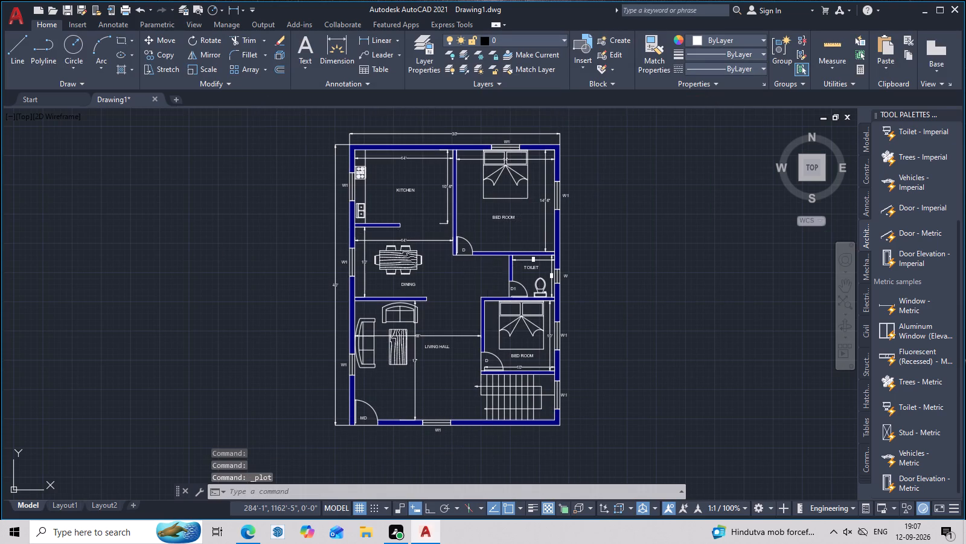
Save the drawing to the Desktop as FLOOR PLAN in AutoCAD 2018 Drawing format.
{"action": "key", "text": "ctrl+s"}
{"action": "left_click", "coordinate": [315, 230]}
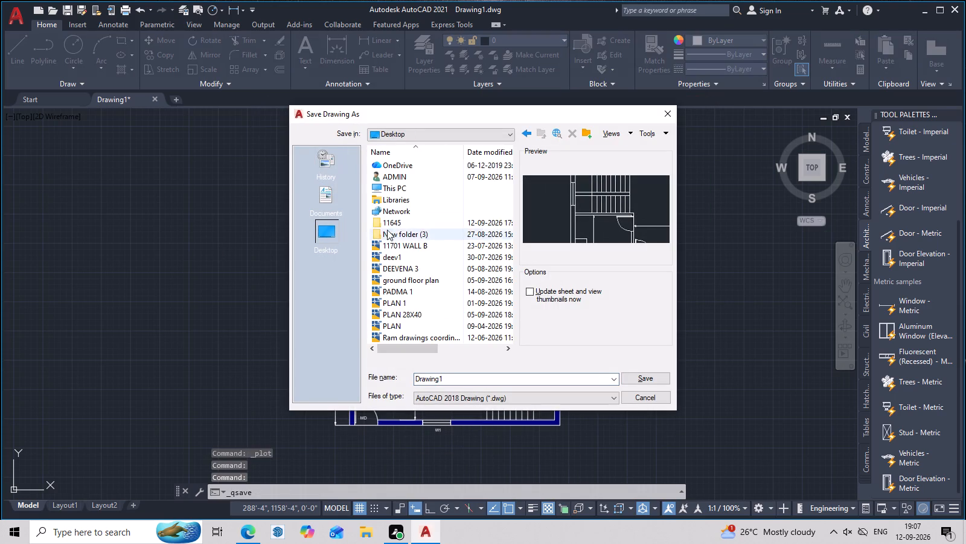
{"action": "double_click", "coordinate": [427, 225]}
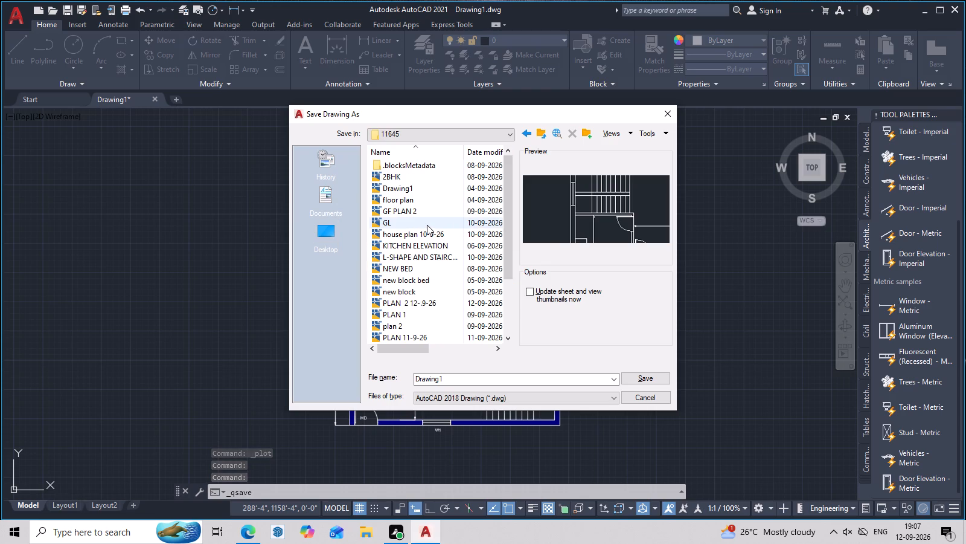
{"action": "left_click", "coordinate": [325, 228]}
{"action": "scroll", "coordinate": [384, 225], "scroll_direction": "down", "scroll_amount": 5}
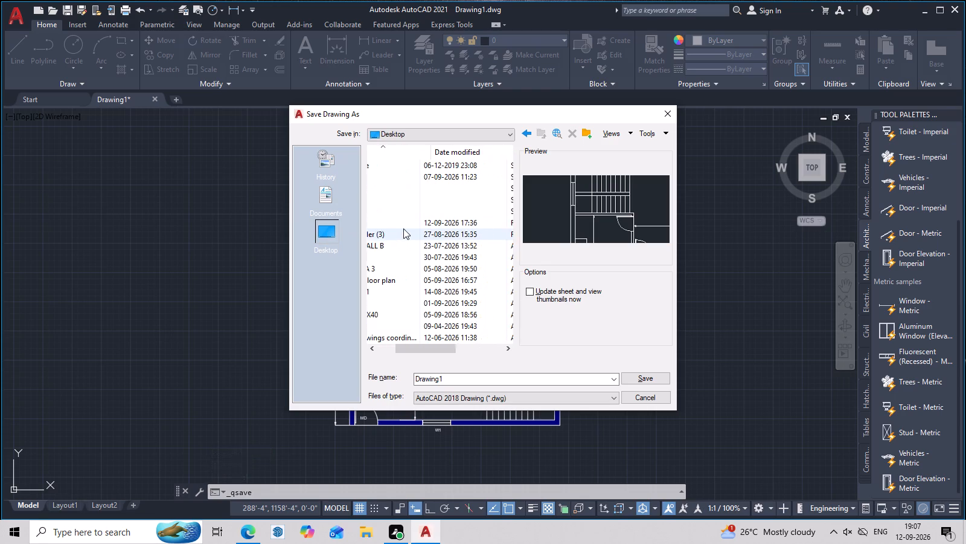
{"action": "scroll", "coordinate": [403, 228], "scroll_direction": "down", "scroll_amount": 4}
{"action": "left_click_drag", "start_coordinate": [466, 349], "coordinate": [383, 351]}
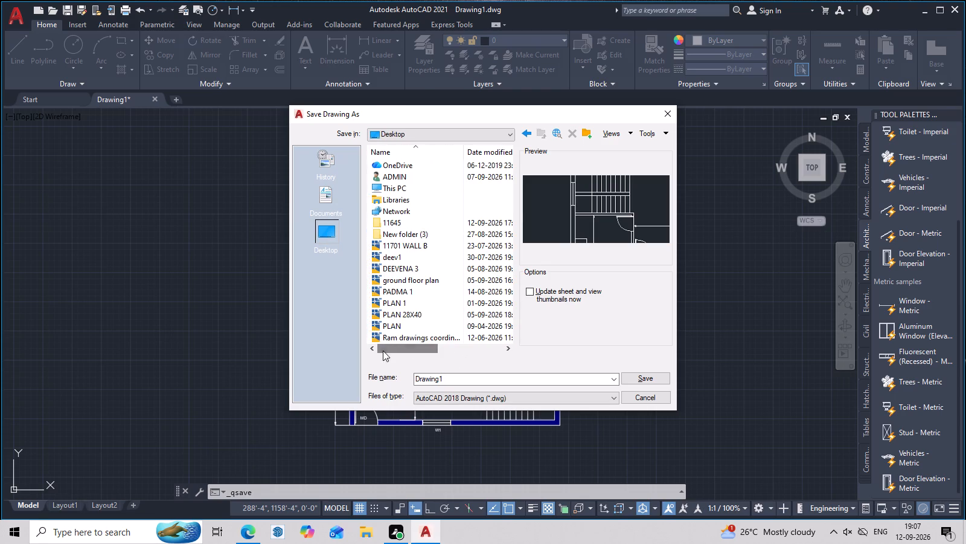
{"action": "scroll", "coordinate": [465, 268], "scroll_direction": "down", "scroll_amount": 8}
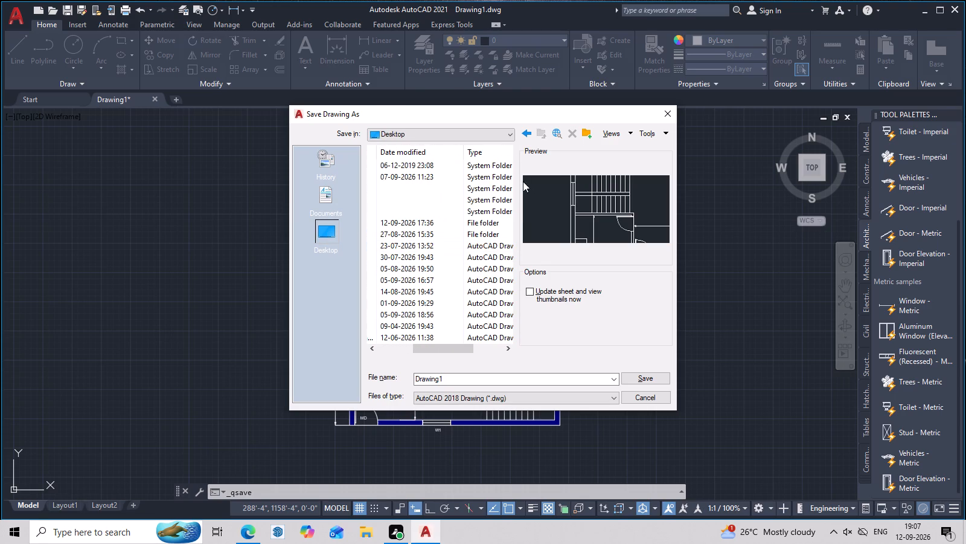
{"action": "scroll", "coordinate": [495, 328], "scroll_direction": "down", "scroll_amount": 7}
{"action": "left_click_drag", "start_coordinate": [469, 346], "coordinate": [406, 357]}
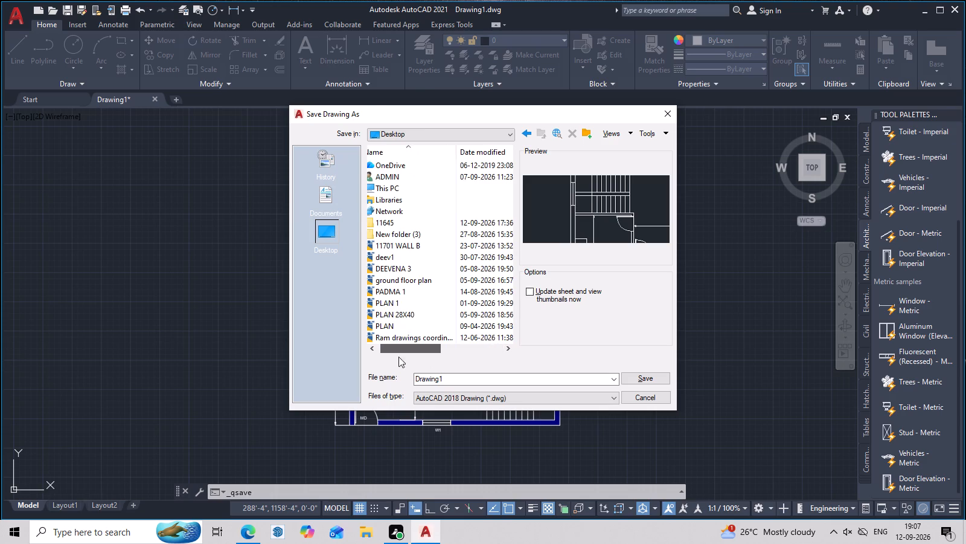
{"action": "left_click", "coordinate": [400, 357]}
{"action": "left_click", "coordinate": [453, 379]}
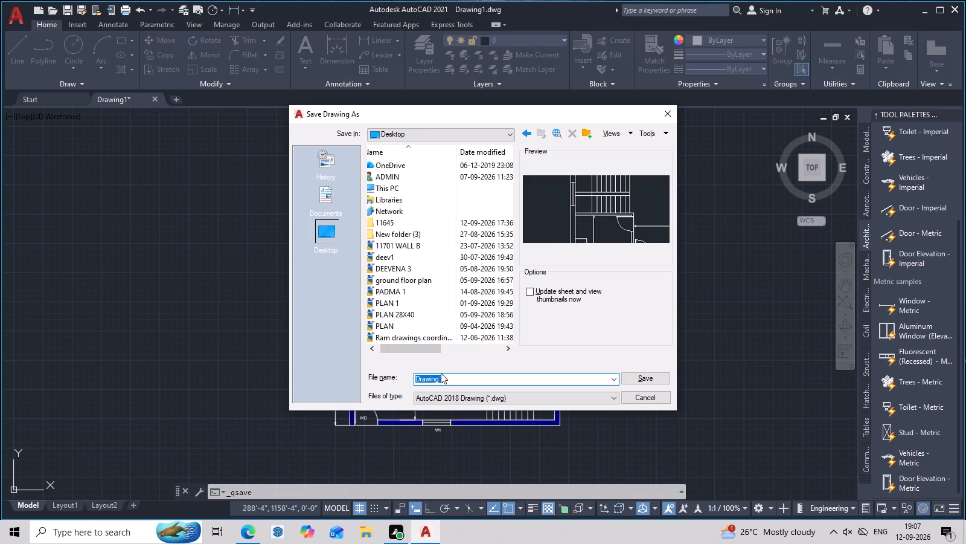
{"action": "key", "text": "BackSpace"}
{"action": "type", "text": "FLOO"}
{"action": "type", "text": "R PLAN"}
{"action": "key", "text": "space"}
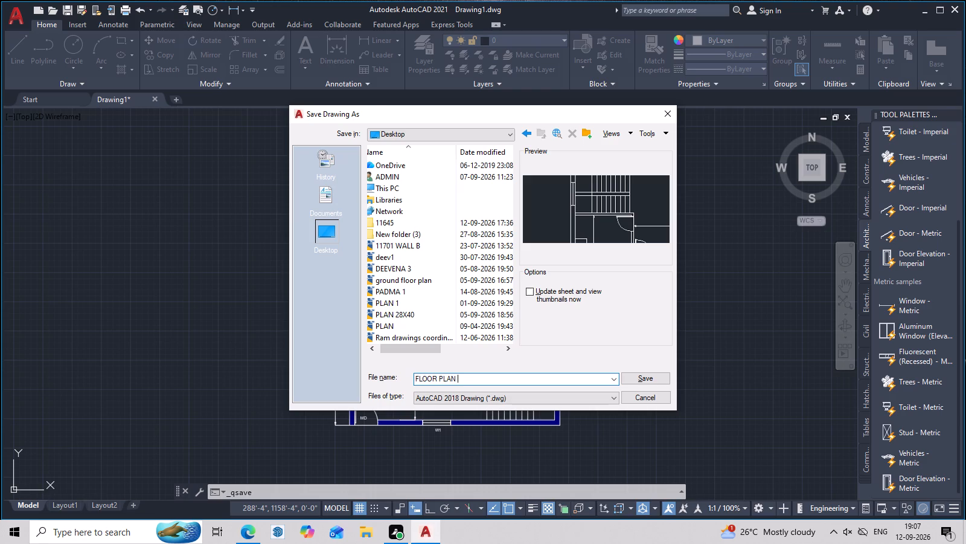
{"action": "left_click", "coordinate": [646, 375]}
Start a plot of the model and set the plot area to a window enclosing the whole floor plan with its outer dimensions.
{"action": "key", "text": "ctrl+p"}
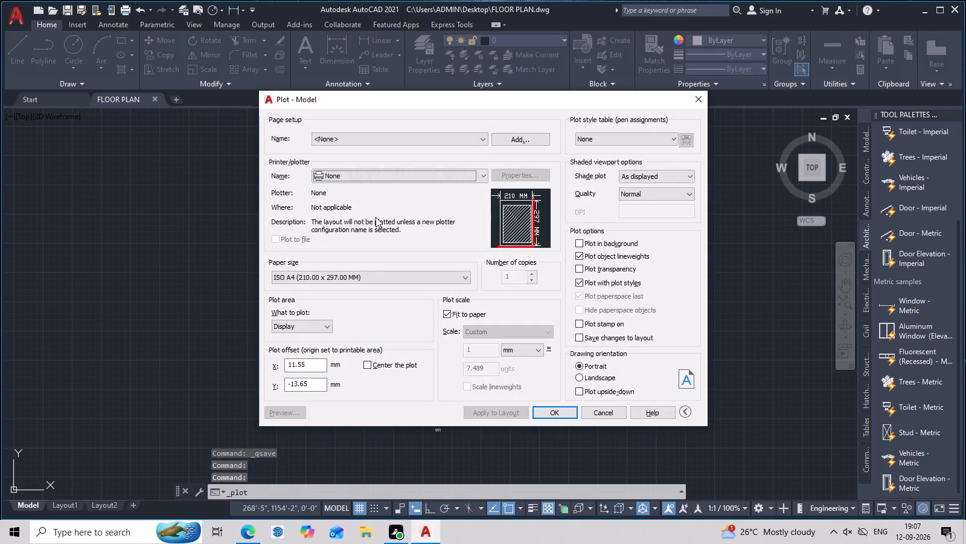
{"action": "left_click", "coordinate": [365, 276]}
{"action": "left_click", "coordinate": [365, 274]}
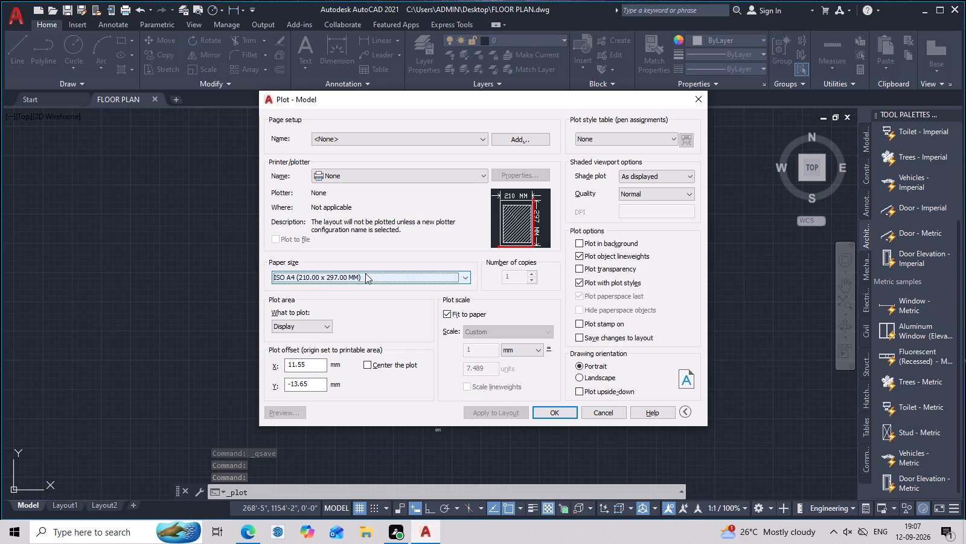
{"action": "left_click", "coordinate": [309, 323]}
{"action": "left_click", "coordinate": [310, 362]}
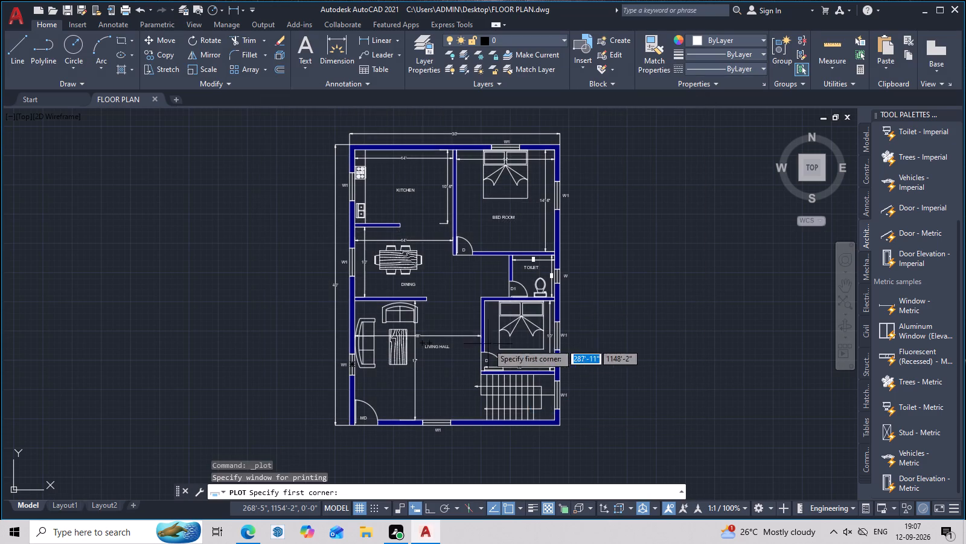
{"action": "left_click", "coordinate": [324, 118]}
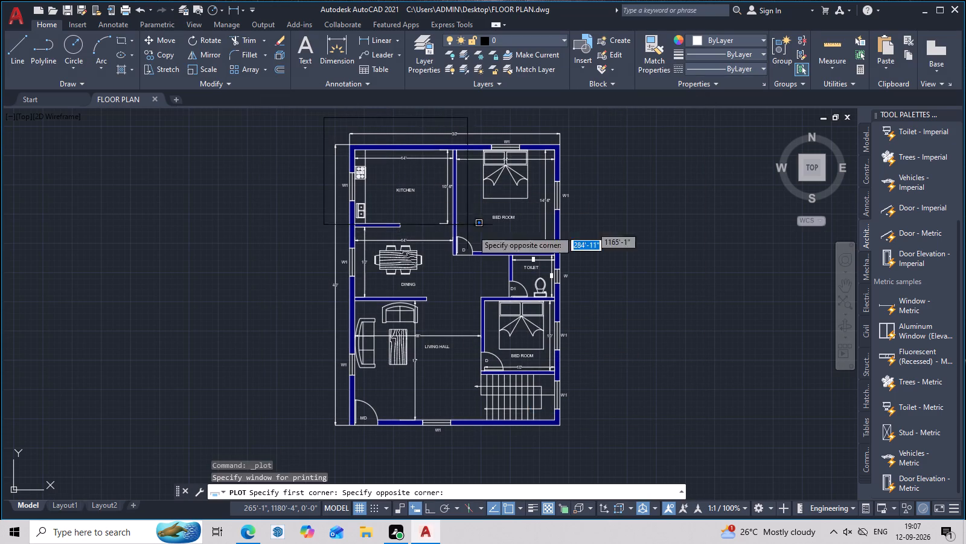
{"action": "left_click", "coordinate": [578, 442]}
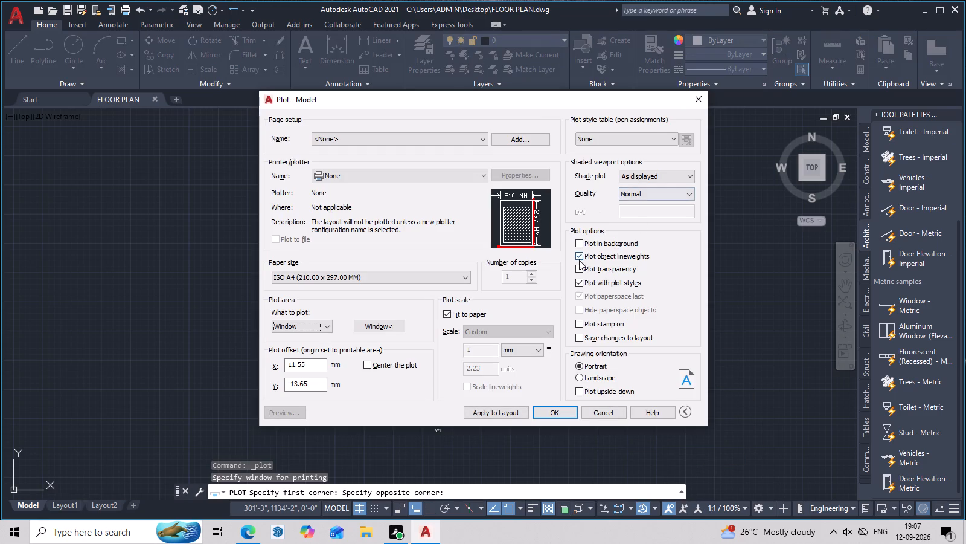
Configure the plot with object lineweights off, Maximum shaded viewport quality, the DWG To PDF.pc3 plotter and the plot centred.
{"action": "left_click", "coordinate": [579, 258]}
{"action": "left_click", "coordinate": [627, 195]}
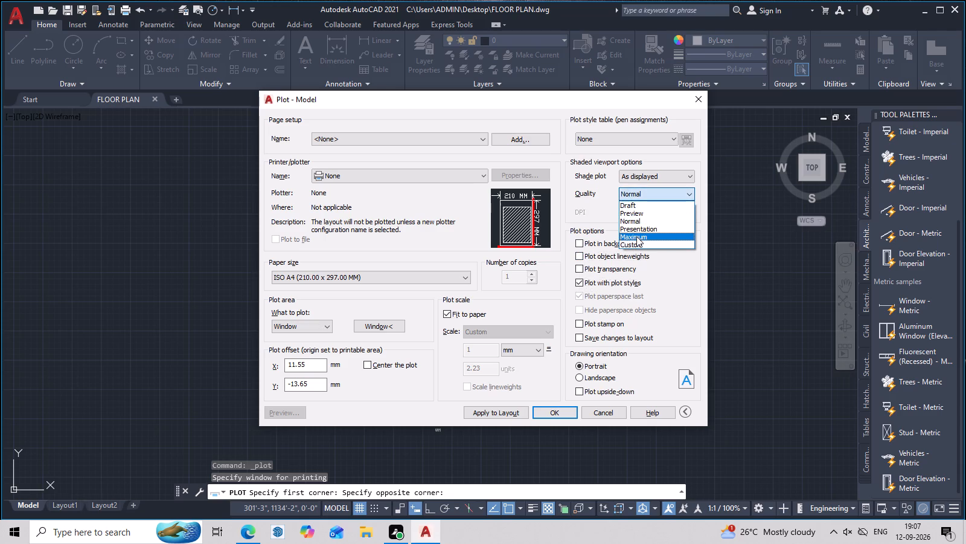
{"action": "left_click", "coordinate": [636, 236]}
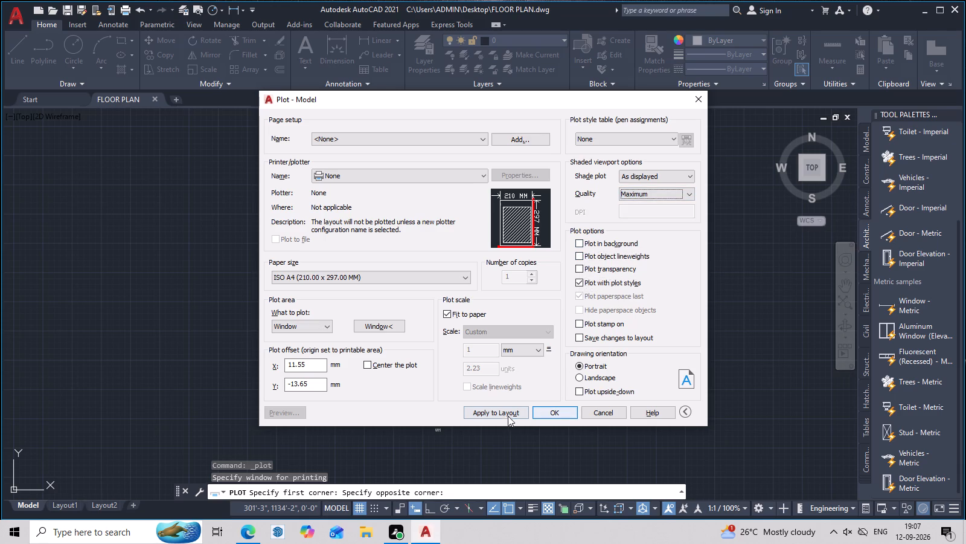
{"action": "left_click", "coordinate": [374, 181]}
{"action": "left_click", "coordinate": [381, 331]}
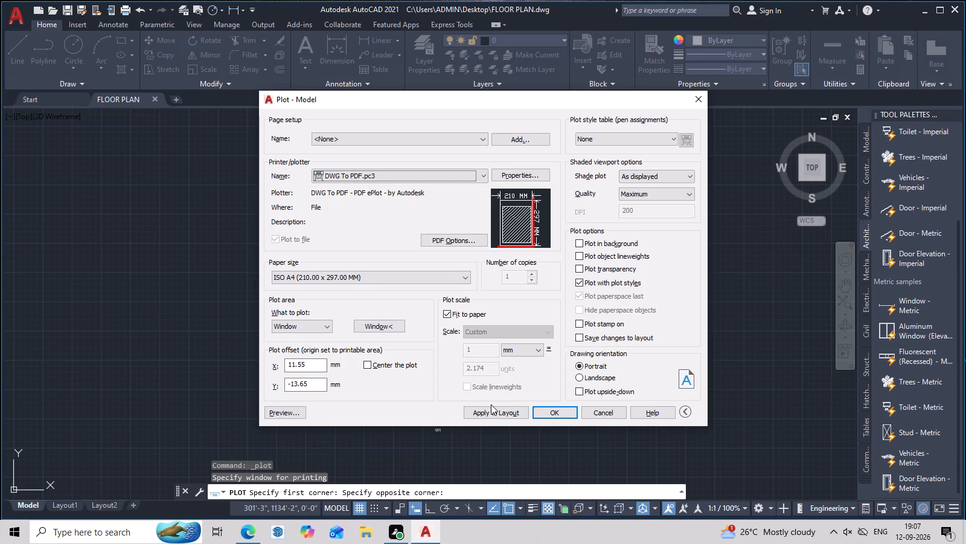
{"action": "left_click", "coordinate": [368, 366]}
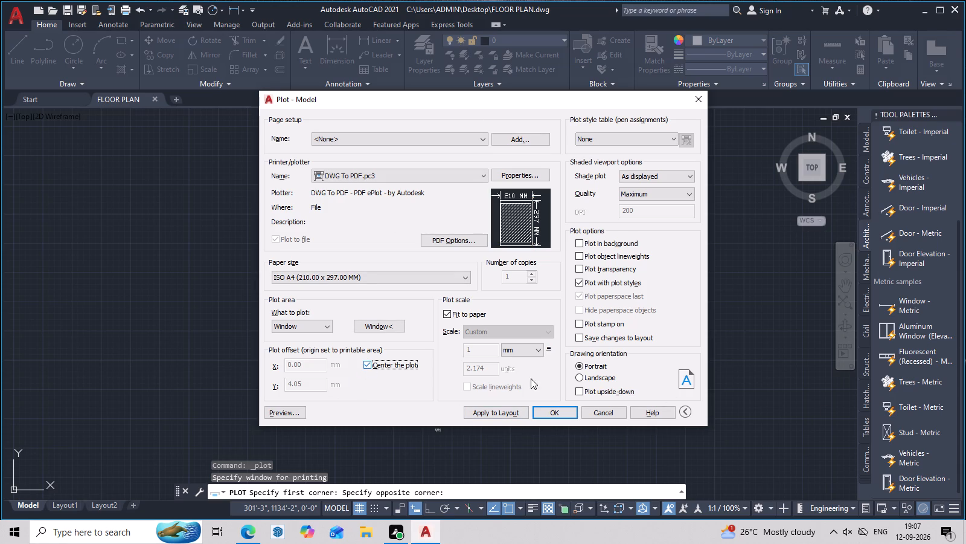
Plot the floor plan to the Documents folder as FLOOR PLAN-Model.pdf and close the resulting PDF.
{"action": "left_click", "coordinate": [552, 406]}
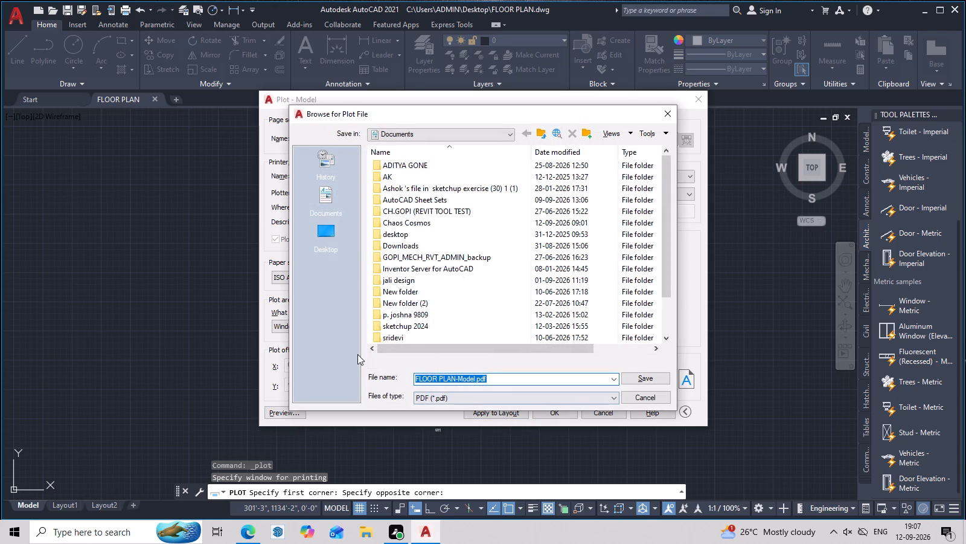
{"action": "left_click", "coordinate": [507, 376]}
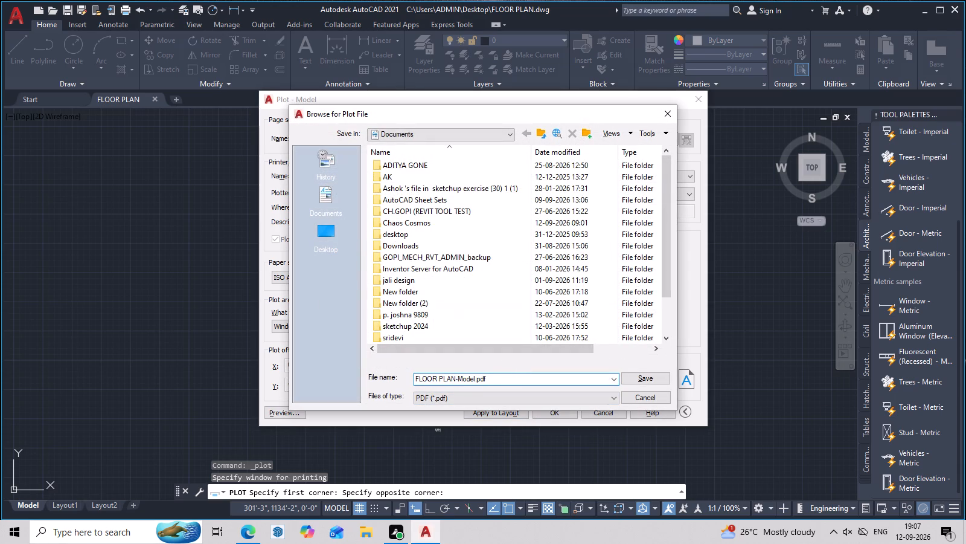
{"action": "key", "text": "space"}
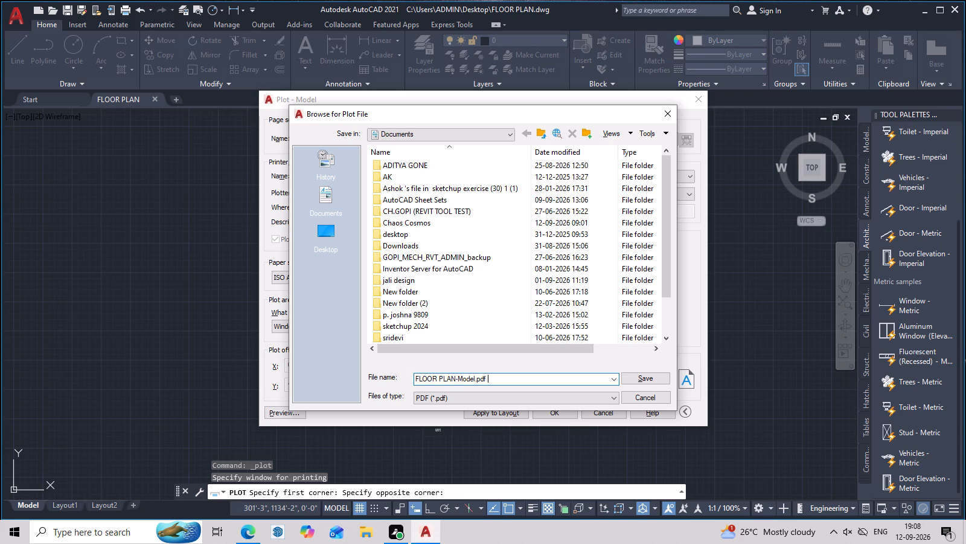
{"action": "left_click", "coordinate": [629, 381]}
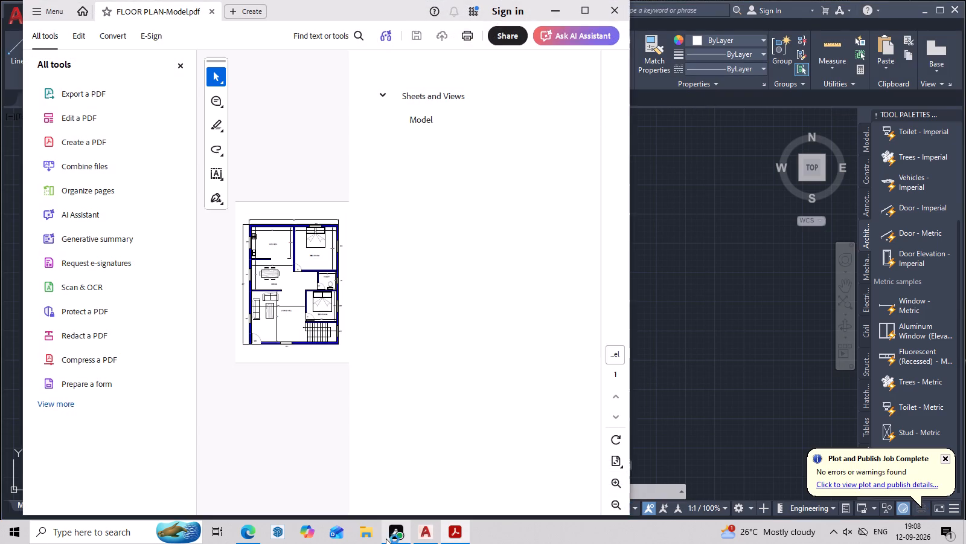
{"action": "left_click", "coordinate": [617, 8]}
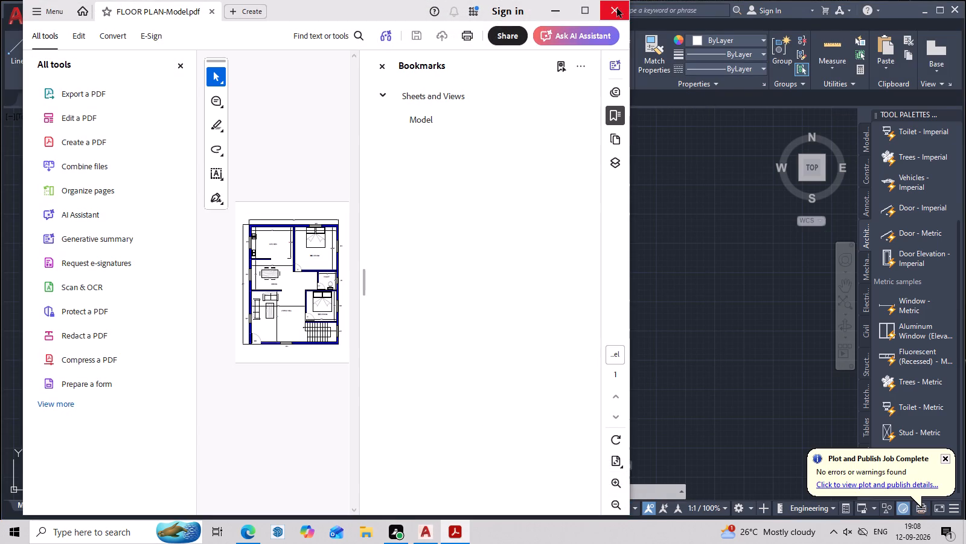